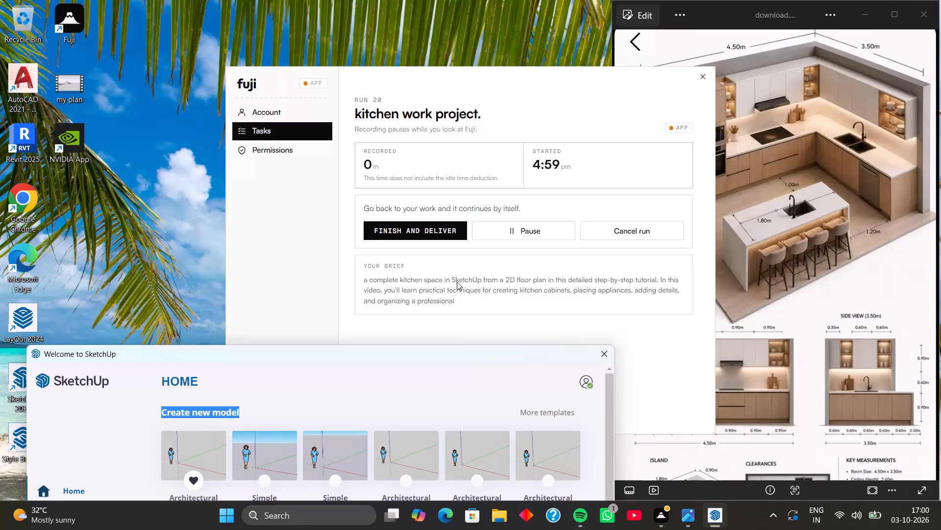
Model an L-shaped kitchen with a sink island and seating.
Close the image viewer showing the kitchen reference picture.
{"action": "left_click", "coordinate": [925, 12]}
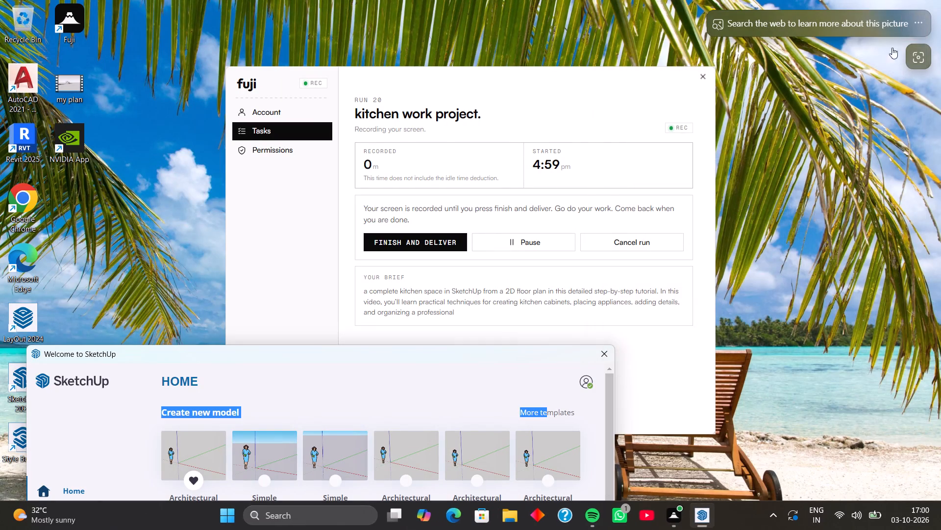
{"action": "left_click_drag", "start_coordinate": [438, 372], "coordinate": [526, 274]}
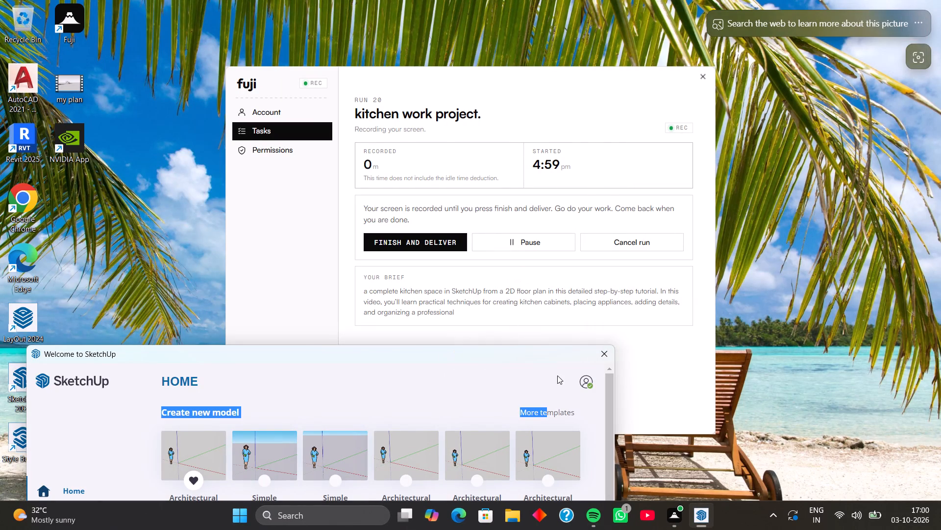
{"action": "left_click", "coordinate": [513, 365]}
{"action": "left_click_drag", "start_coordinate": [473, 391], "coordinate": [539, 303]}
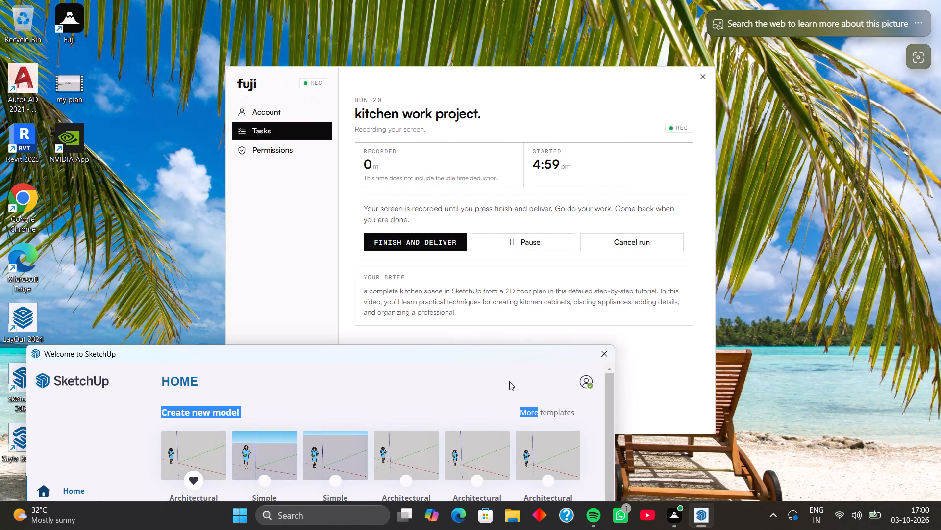
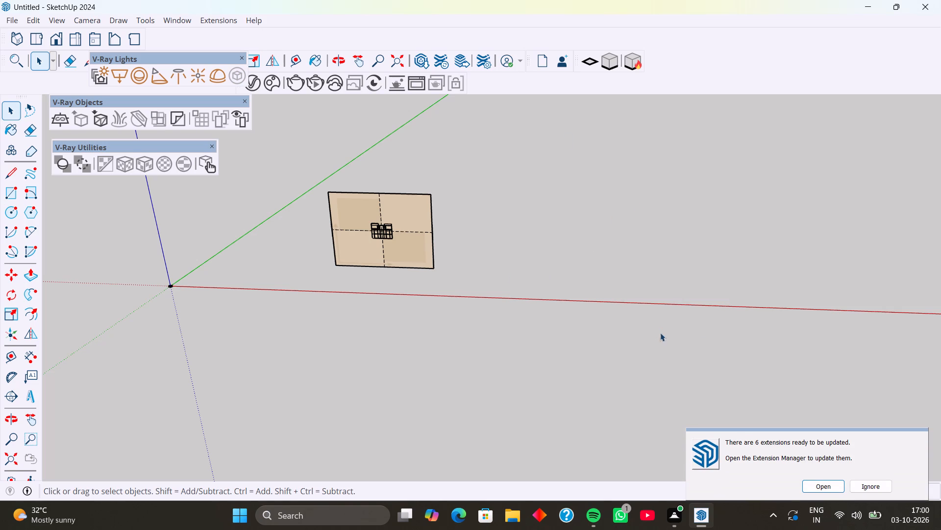
Open the kitchen reference picture from the Downloads folder in the image viewer and close the file browser.
{"action": "left_click", "coordinate": [508, 515]}
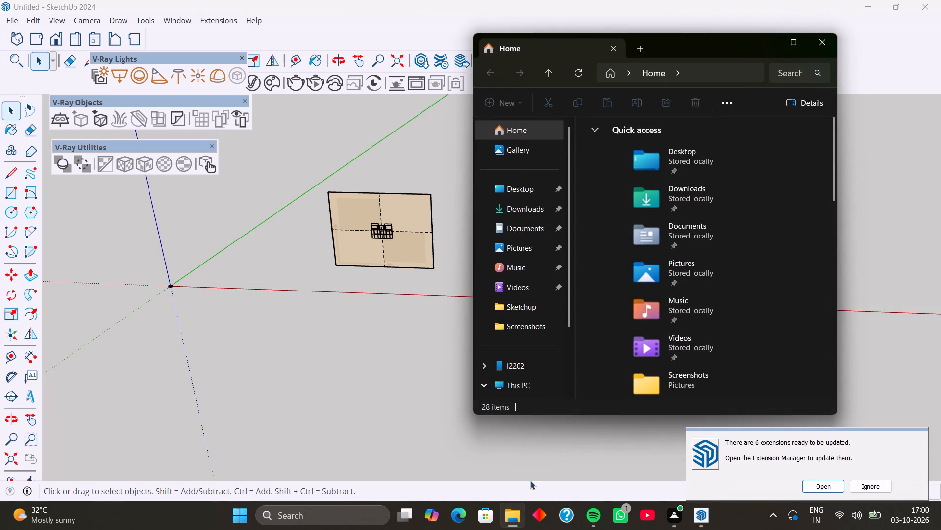
{"action": "left_click", "coordinate": [535, 201]}
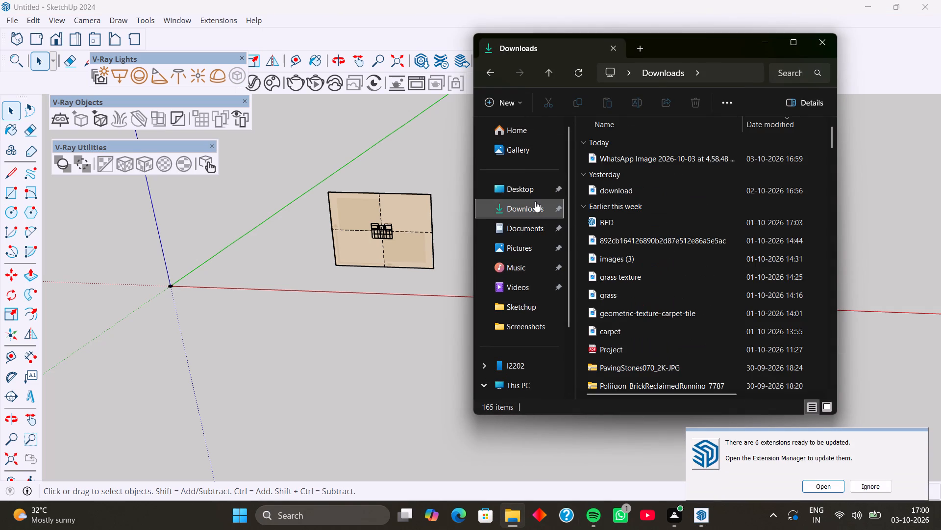
{"action": "double_click", "coordinate": [659, 159]}
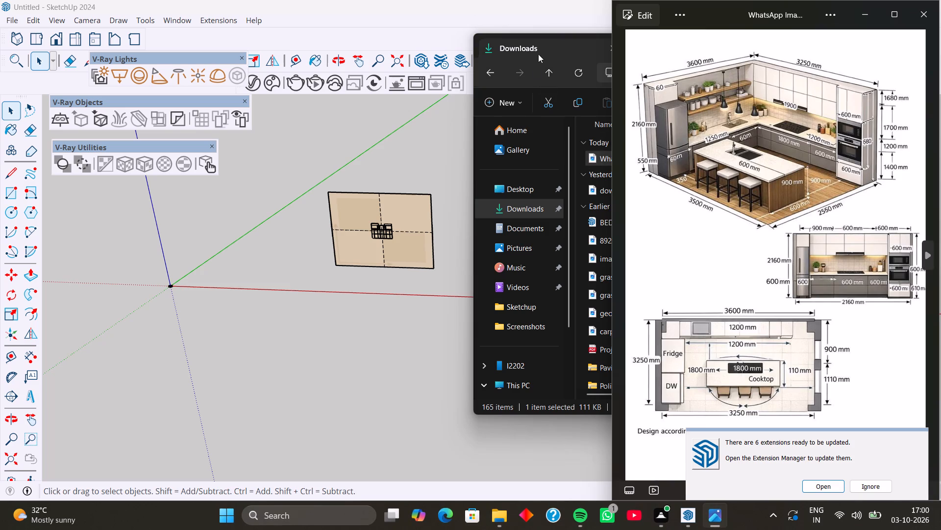
{"action": "left_click", "coordinate": [539, 53]}
{"action": "left_click", "coordinate": [824, 43]}
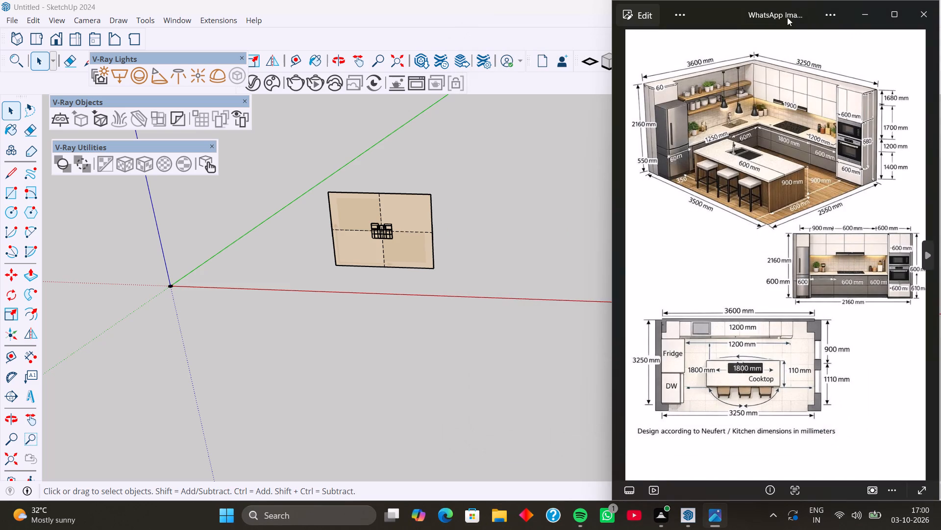
Place the SketchUp window beside the reference picture and enlarge the picture around its dimensioned perspective view.
{"action": "left_click", "coordinate": [565, 131]}
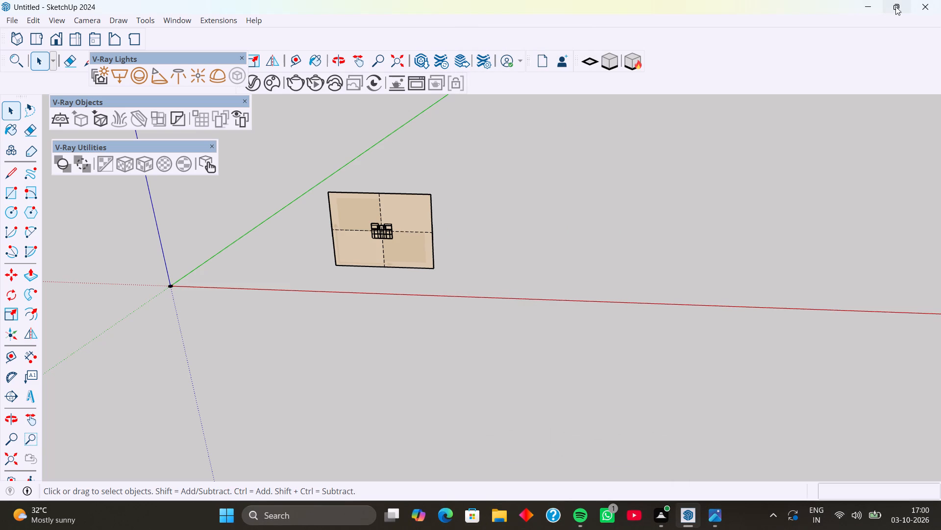
{"action": "left_click", "coordinate": [895, 6]}
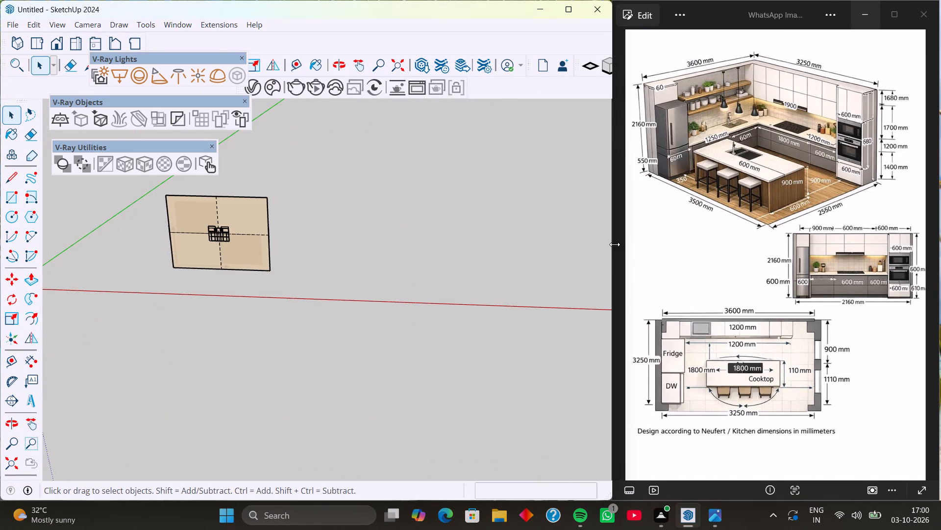
{"action": "scroll", "coordinate": [744, 161], "scroll_direction": "up", "scroll_amount": 4}
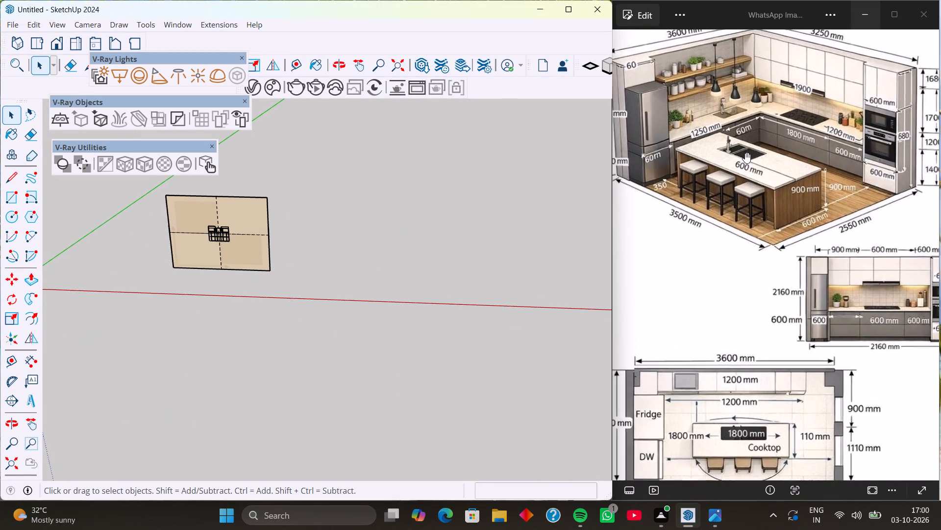
{"action": "middle_click_drag", "start_coordinate": [745, 143], "coordinate": [766, 202]}
{"action": "scroll", "coordinate": [766, 203], "scroll_direction": "down", "scroll_amount": 1}
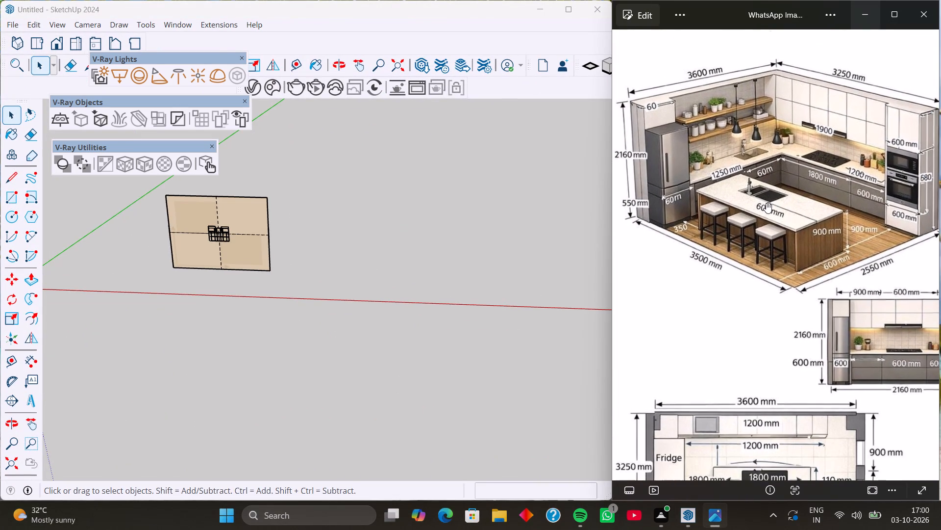
{"action": "left_click", "coordinate": [478, 246]}
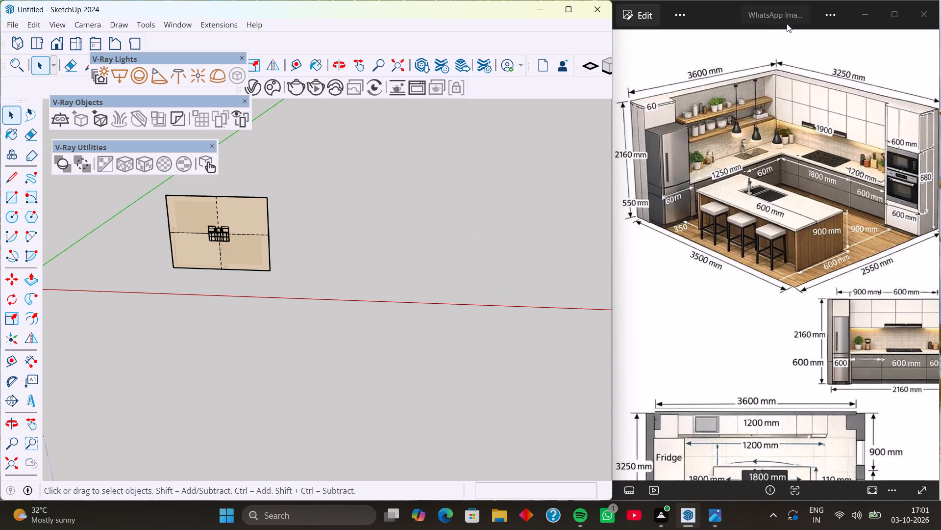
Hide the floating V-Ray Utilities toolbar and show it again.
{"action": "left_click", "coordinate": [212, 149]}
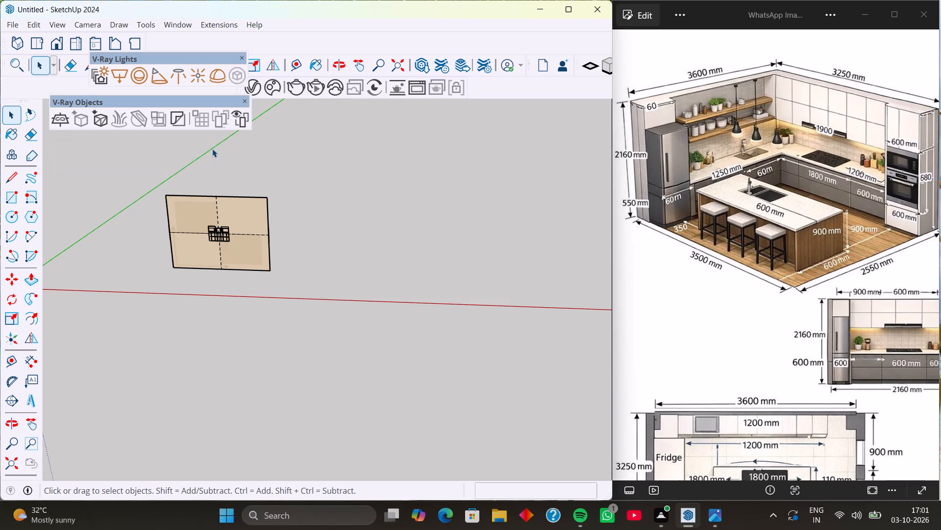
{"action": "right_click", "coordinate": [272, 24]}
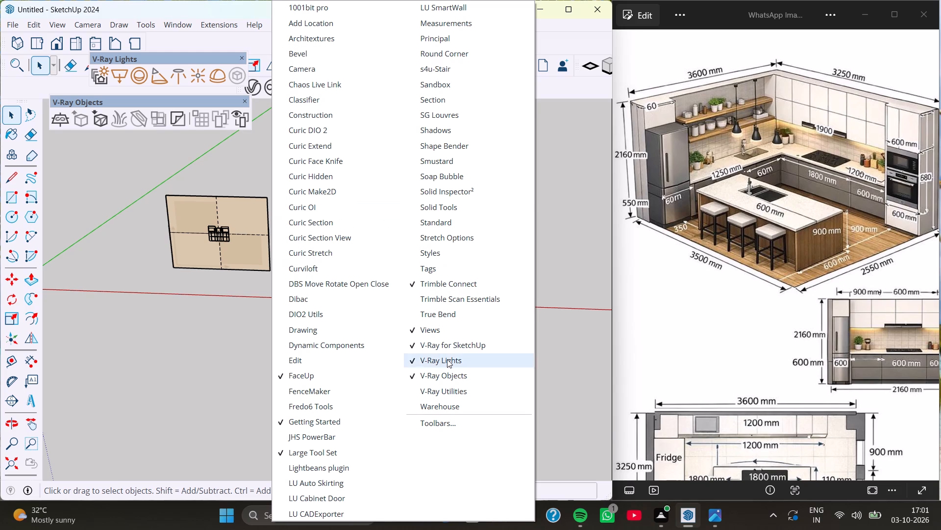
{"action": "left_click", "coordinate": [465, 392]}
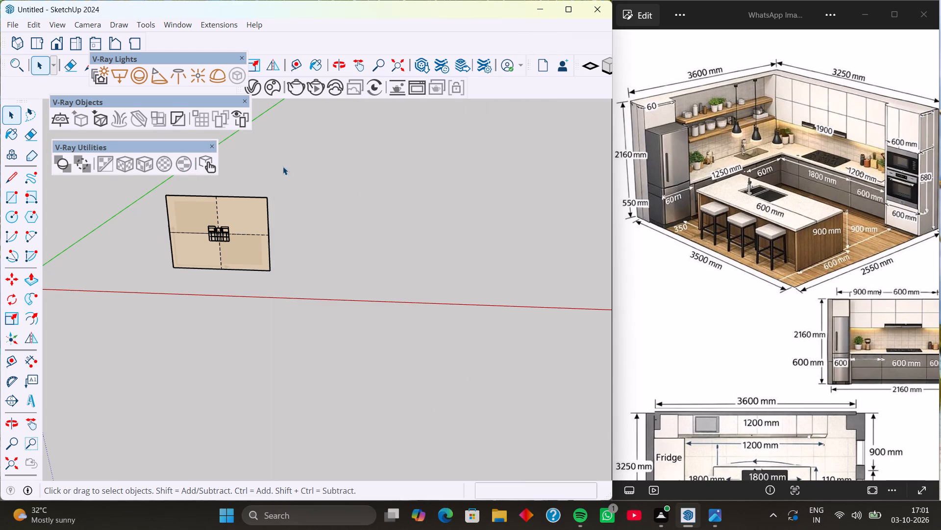
Hide the floating V-Ray Lights toolbar.
{"action": "left_click", "coordinate": [242, 57]}
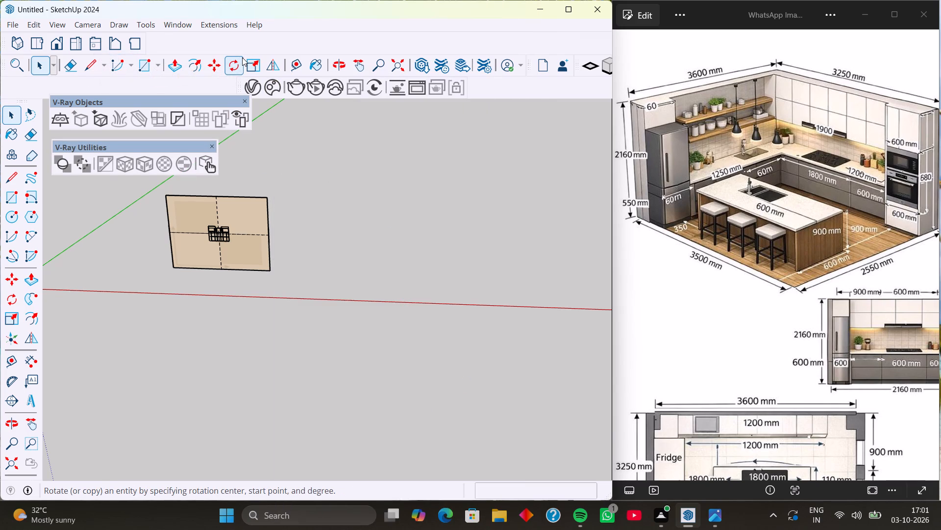
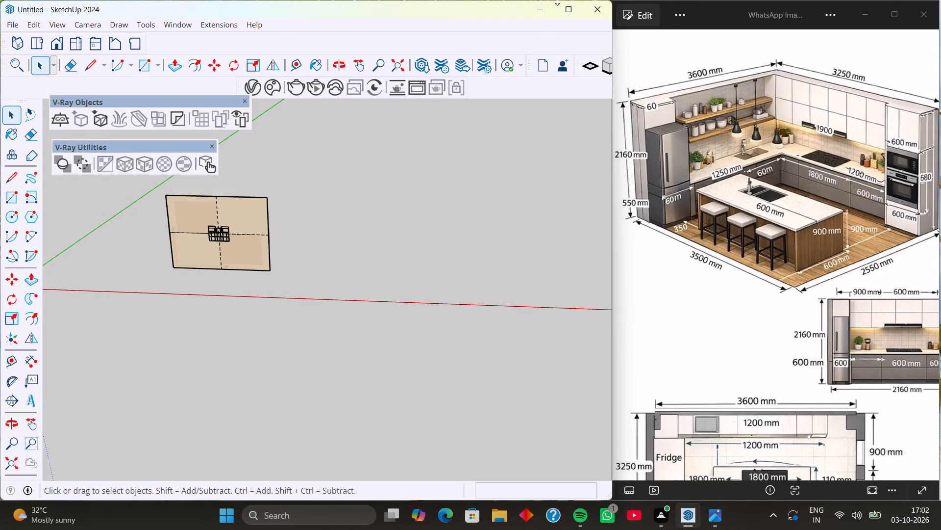
Open the V-Ray Asset Editor, render the patterned panel and view the rendered surface enlarged.
{"action": "middle_click_drag", "start_coordinate": [230, 270], "coordinate": [210, 266]}
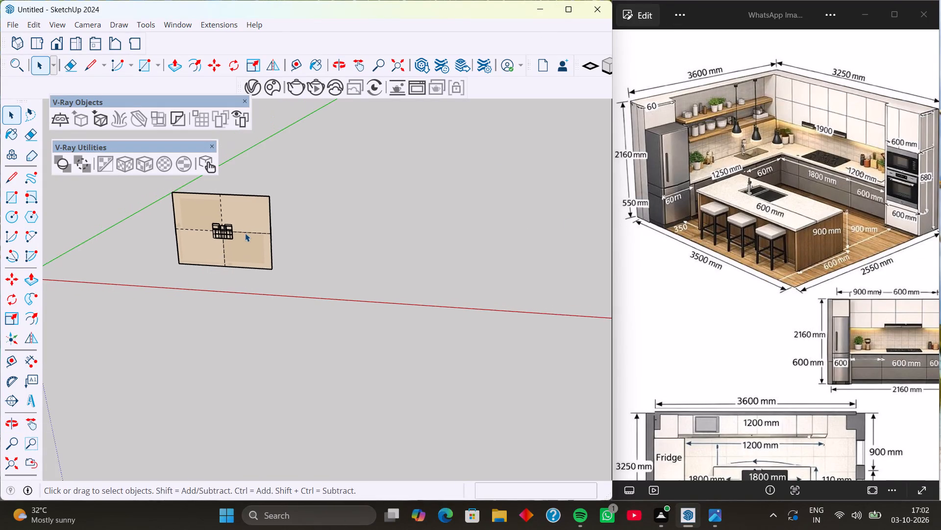
{"action": "scroll", "coordinate": [245, 233], "scroll_direction": "up", "scroll_amount": 1}
{"action": "left_click", "coordinate": [255, 86]}
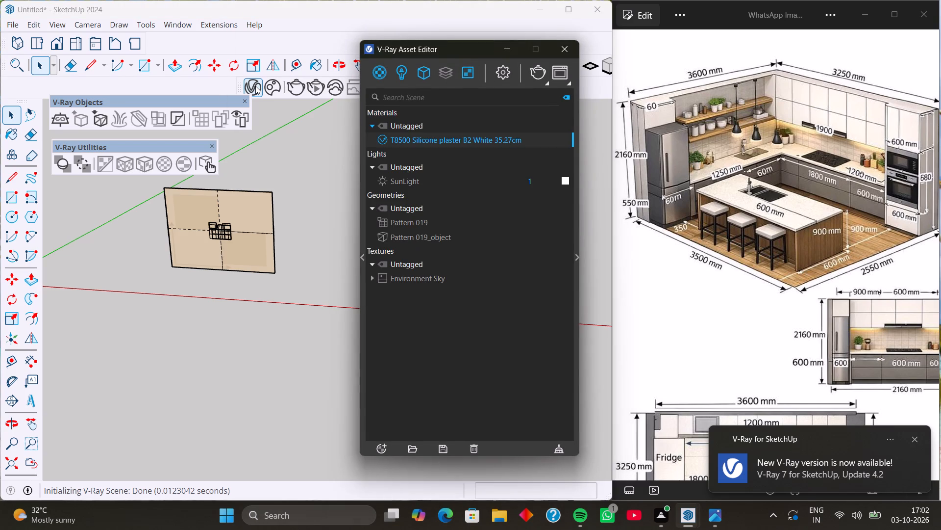
{"action": "left_click", "coordinate": [540, 74]}
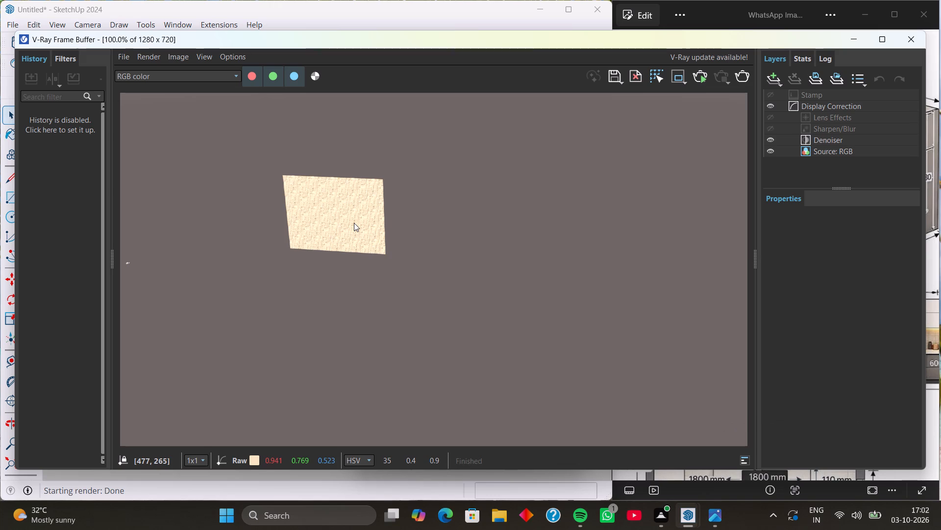
{"action": "scroll", "coordinate": [354, 223], "scroll_direction": "up", "scroll_amount": 2}
{"action": "scroll", "coordinate": [354, 223], "scroll_direction": "down", "scroll_amount": 1}
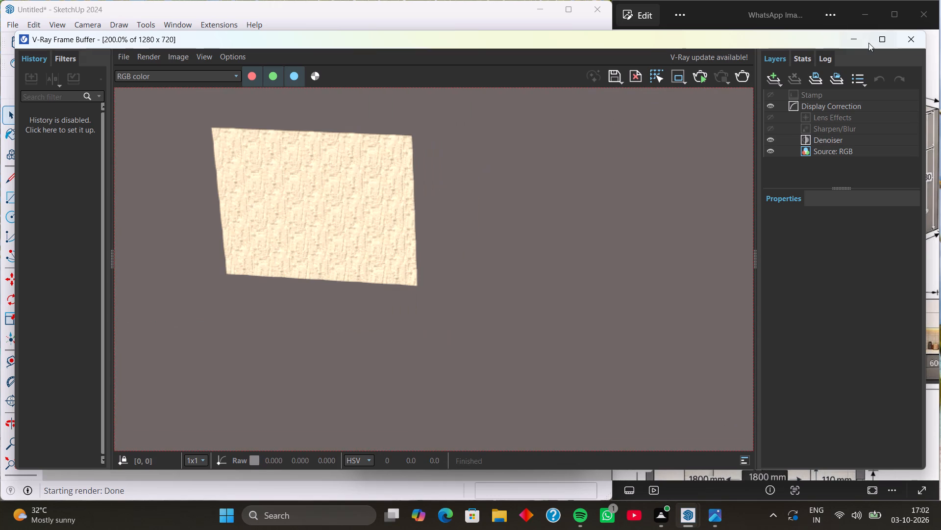
Shrink the V-Ray Frame Buffer window to a compact size that leaves the model and reference picture uncovered.
{"action": "left_click", "coordinate": [883, 38]}
{"action": "left_click", "coordinate": [883, 38]}
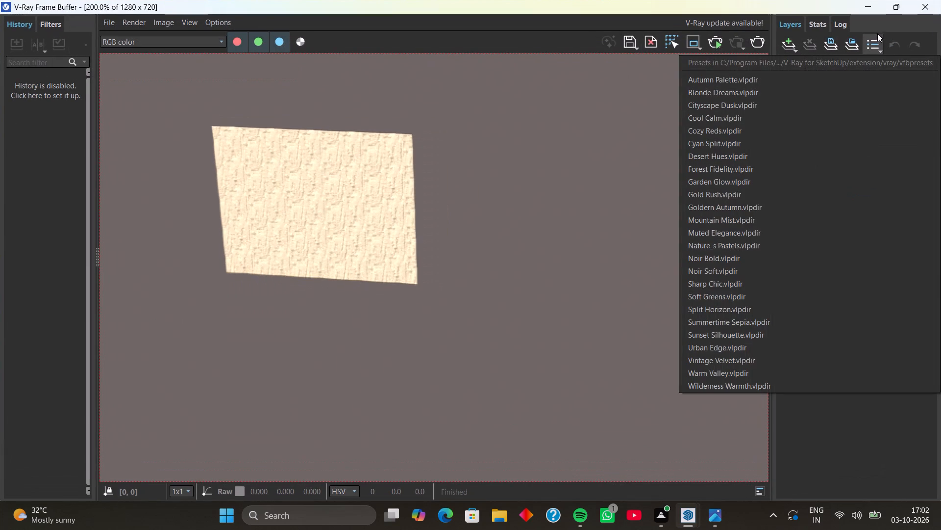
{"action": "left_click", "coordinate": [891, 8]}
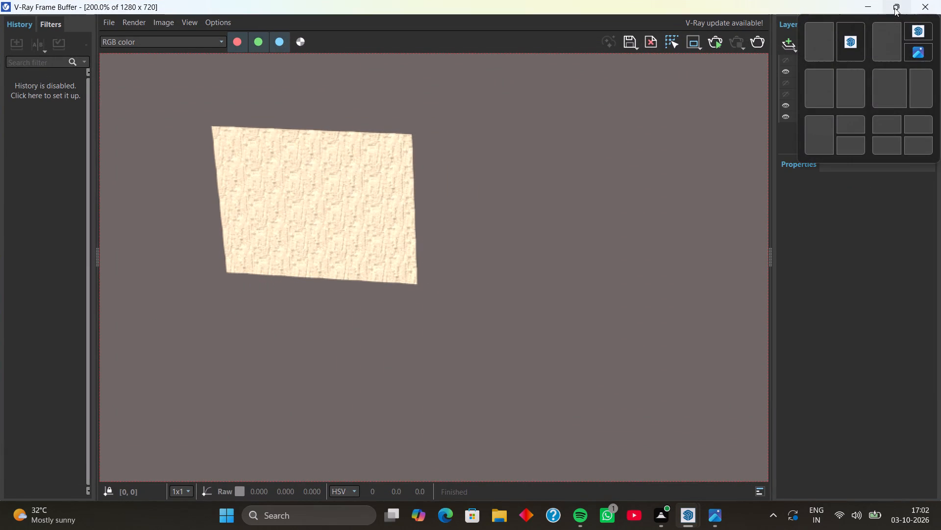
{"action": "left_click", "coordinate": [894, 8]}
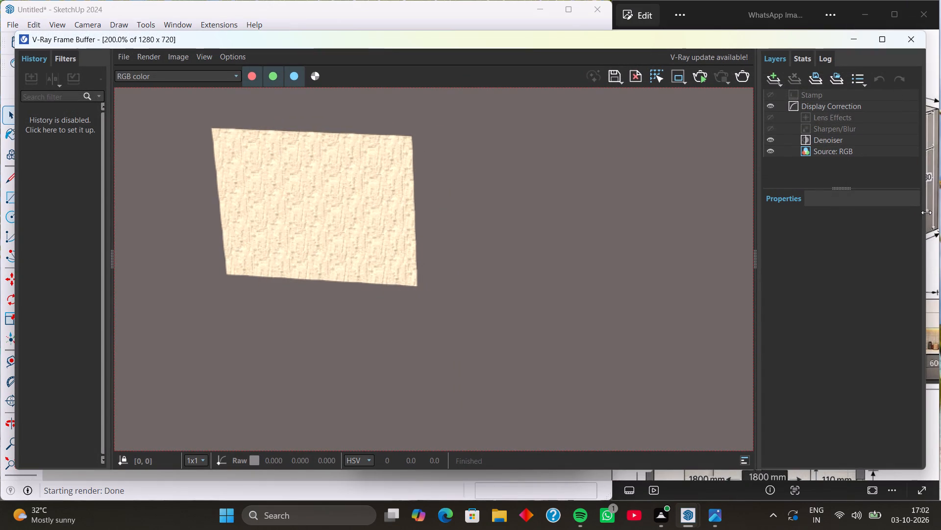
{"action": "left_click_drag", "start_coordinate": [926, 212], "coordinate": [423, 251]}
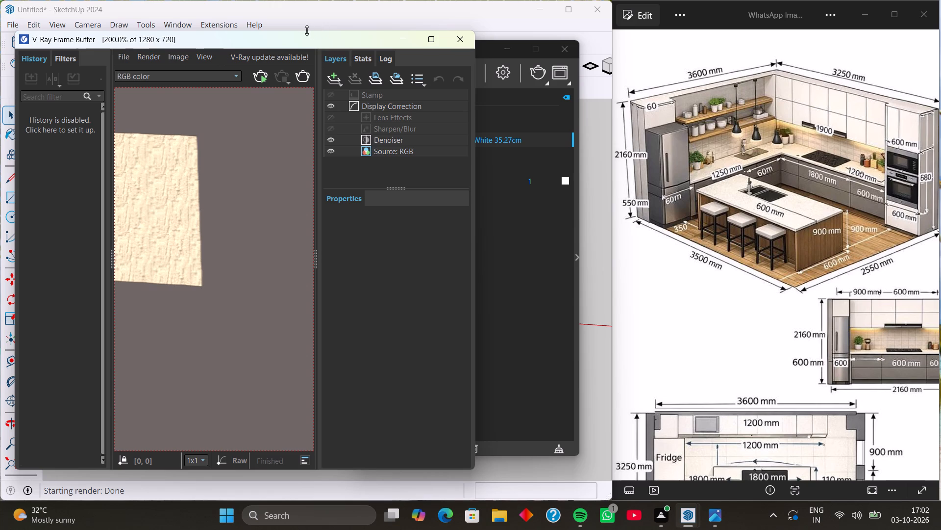
{"action": "left_click_drag", "start_coordinate": [307, 30], "coordinate": [318, 287]}
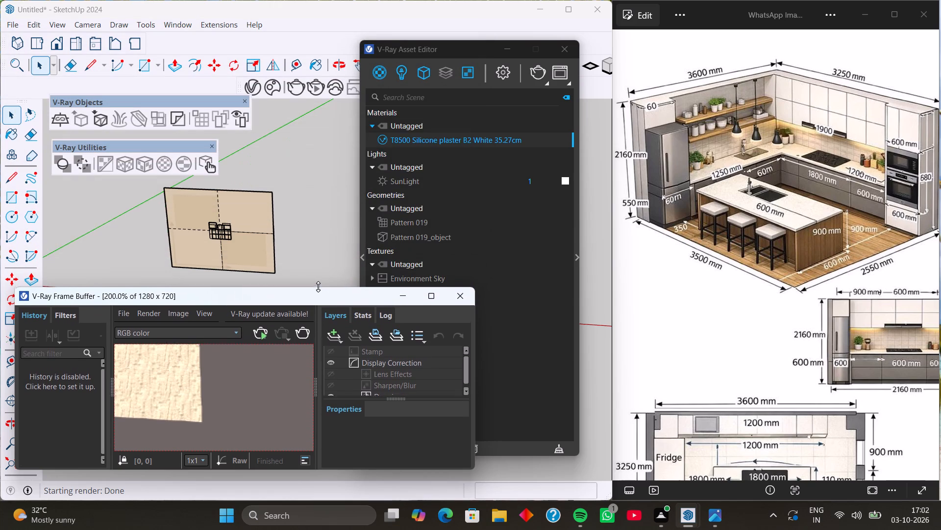
{"action": "left_click_drag", "start_coordinate": [318, 287], "coordinate": [319, 289]}
Render the patterned panel again from a closer, changed view.
{"action": "middle_click_drag", "start_coordinate": [289, 215], "coordinate": [358, 200]}
{"action": "scroll", "coordinate": [265, 164], "scroll_direction": "up", "scroll_amount": 1}
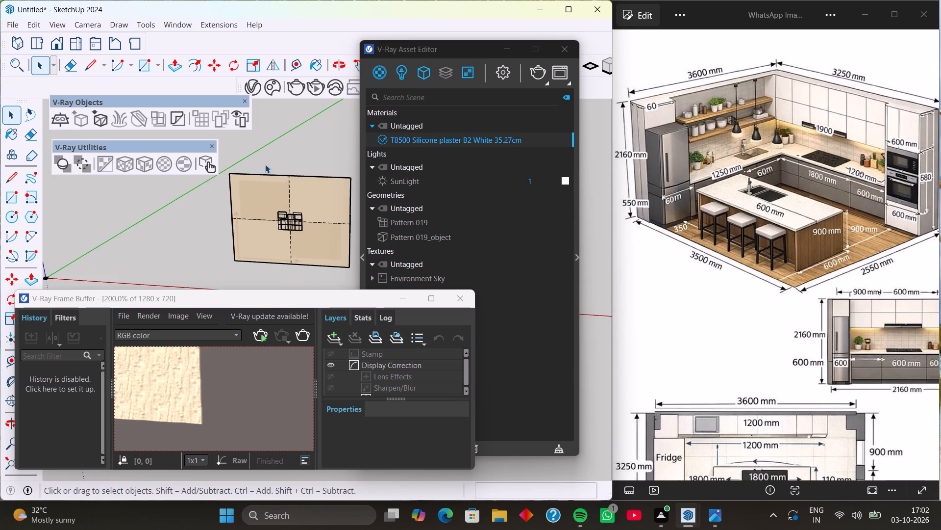
{"action": "left_click", "coordinate": [536, 73]}
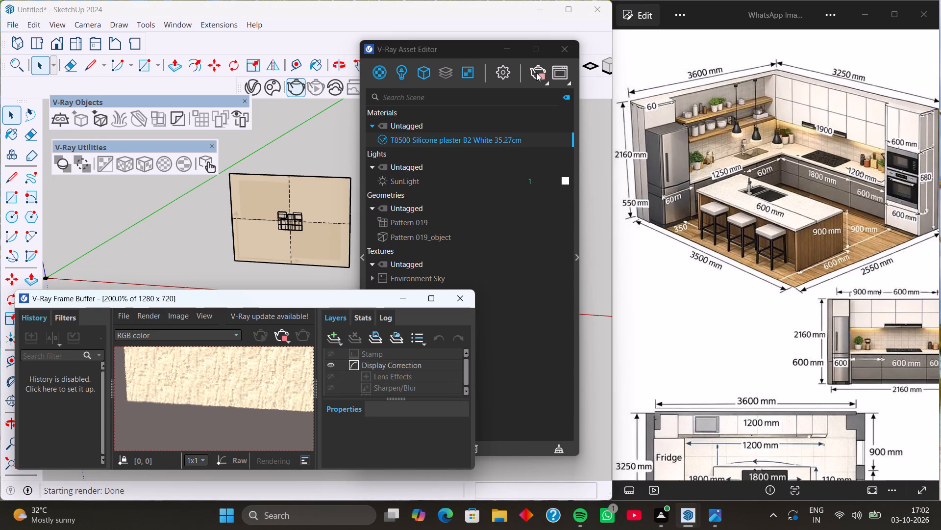
{"action": "left_click", "coordinate": [536, 73]}
{"action": "left_click", "coordinate": [536, 73]}
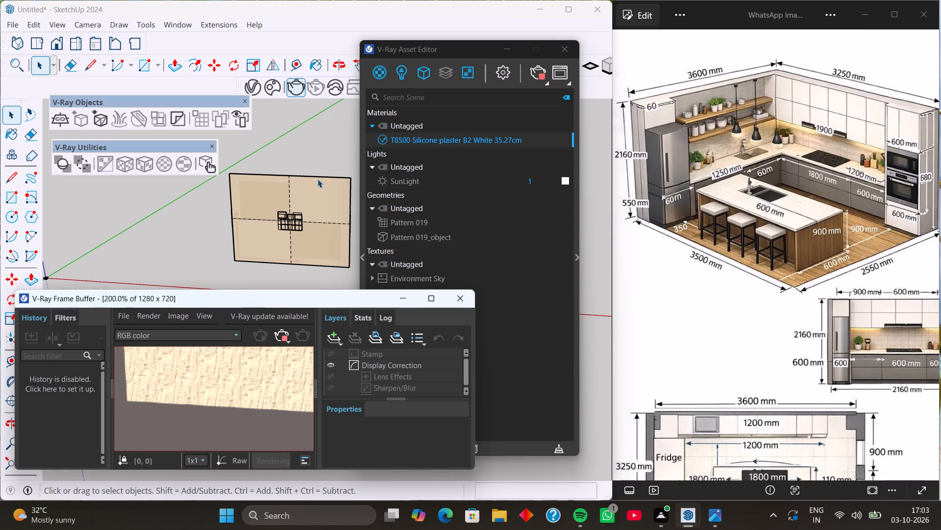
{"action": "left_click_drag", "start_coordinate": [318, 179], "coordinate": [314, 205]}
{"action": "left_click", "coordinate": [319, 159]}
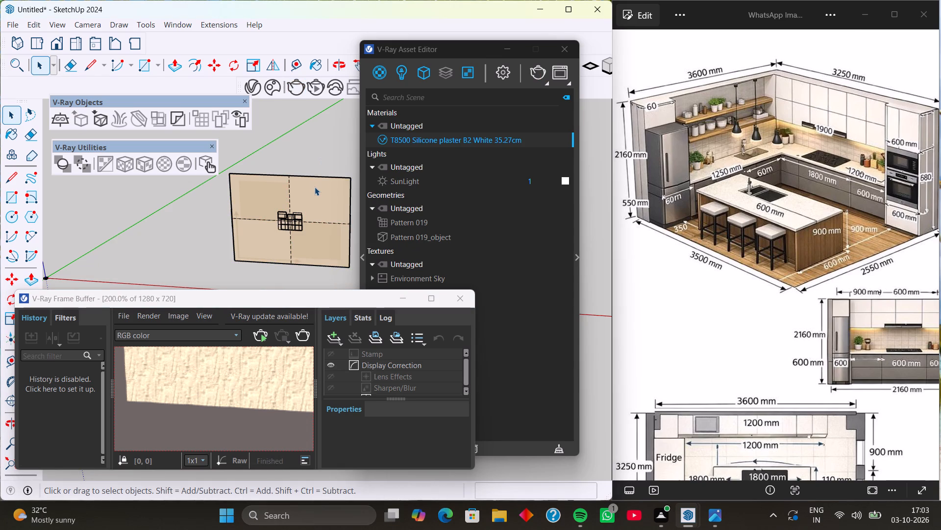
Select the patterned panel, shift the render window aside and start interactive rendering to check the pattern from different views.
{"action": "scroll", "coordinate": [315, 187], "scroll_direction": "up", "scroll_amount": 1}
{"action": "left_click", "coordinate": [315, 187]}
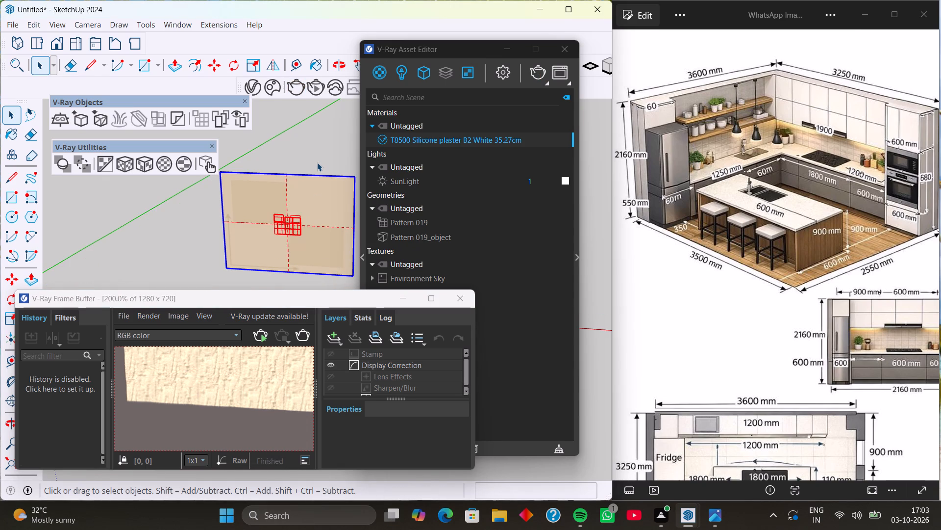
{"action": "scroll", "coordinate": [317, 162], "scroll_direction": "down", "scroll_amount": 2}
{"action": "middle_click_drag", "start_coordinate": [317, 162], "coordinate": [297, 229], "text": "shift"}
{"action": "left_click_drag", "start_coordinate": [274, 302], "coordinate": [342, 298]}
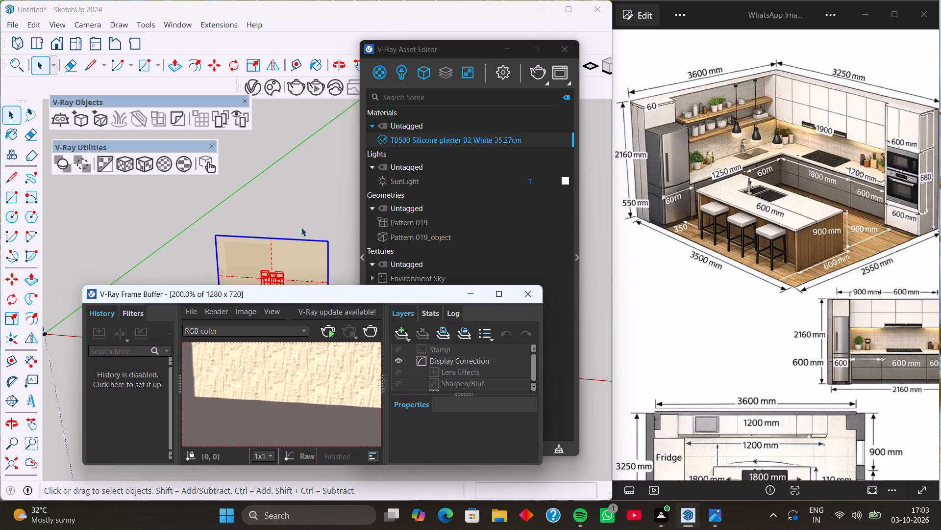
{"action": "left_click", "coordinate": [333, 332]}
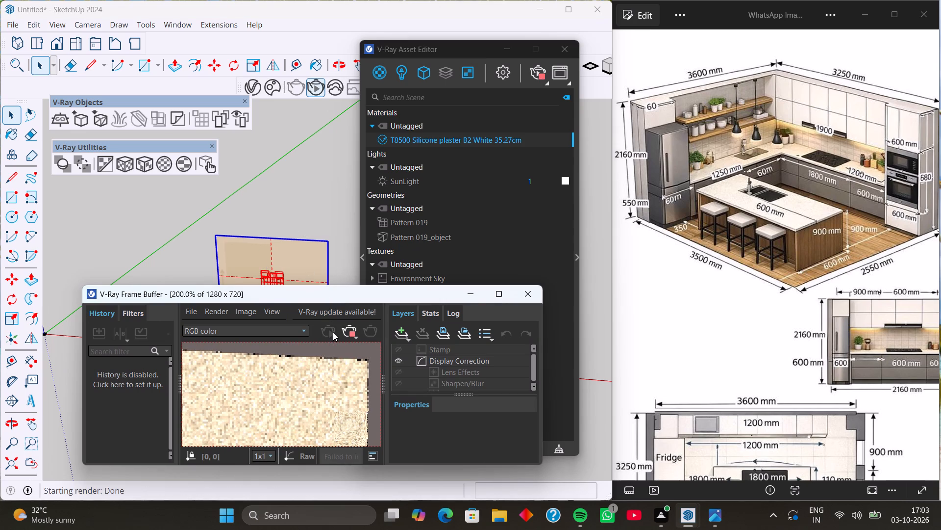
{"action": "middle_click_drag", "start_coordinate": [302, 224], "coordinate": [303, 217]}
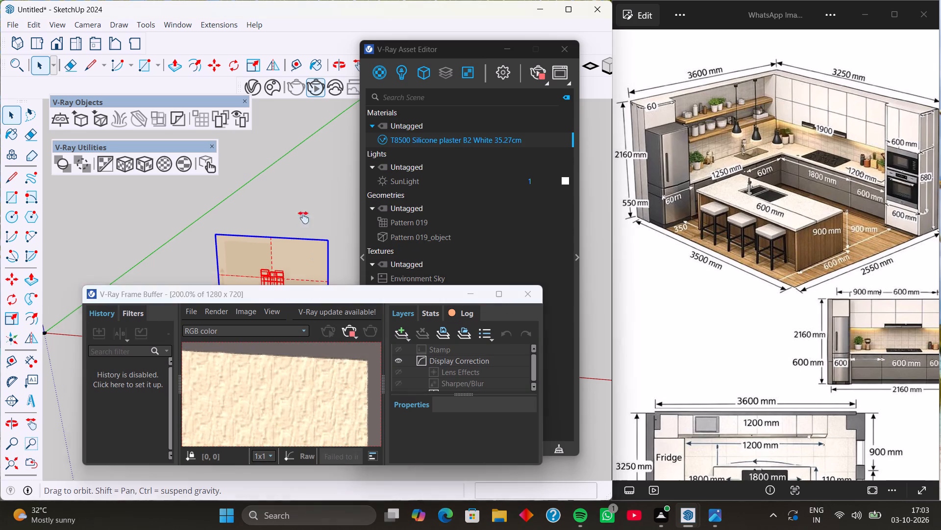
{"action": "middle_click_drag", "start_coordinate": [303, 217], "coordinate": [311, 196]}
{"action": "scroll", "coordinate": [311, 196], "scroll_direction": "down", "scroll_amount": 2}
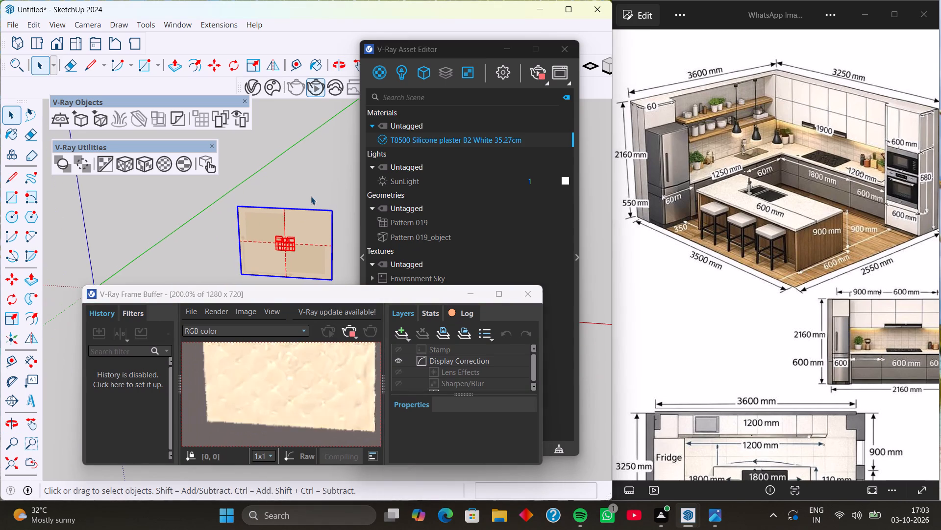
{"action": "scroll", "coordinate": [311, 196], "scroll_direction": "down", "scroll_amount": 1}
{"action": "middle_click_drag", "start_coordinate": [311, 196], "coordinate": [305, 225]}
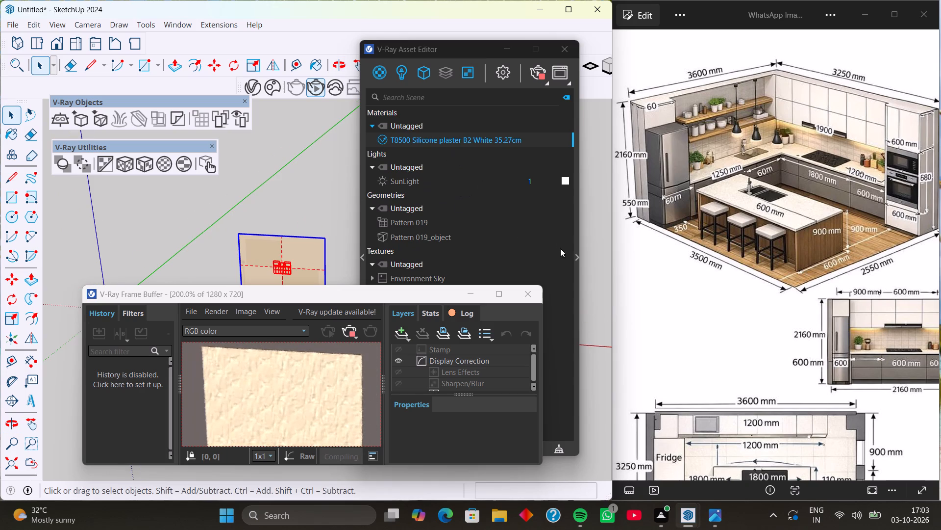
Display the settings of the Pattern 019 Enmesh geometry and set both Tiling U and Tiling V to 20.
{"action": "left_click", "coordinate": [578, 262]}
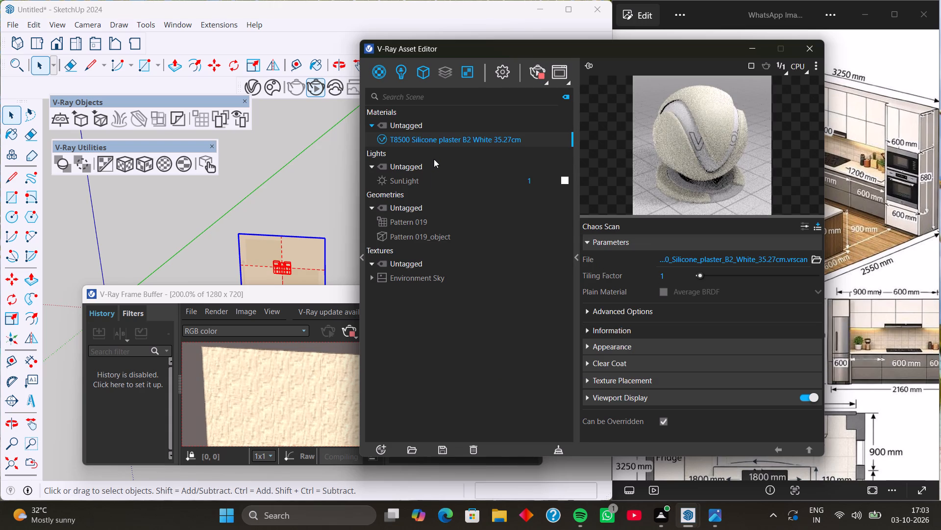
{"action": "left_click", "coordinate": [423, 74]}
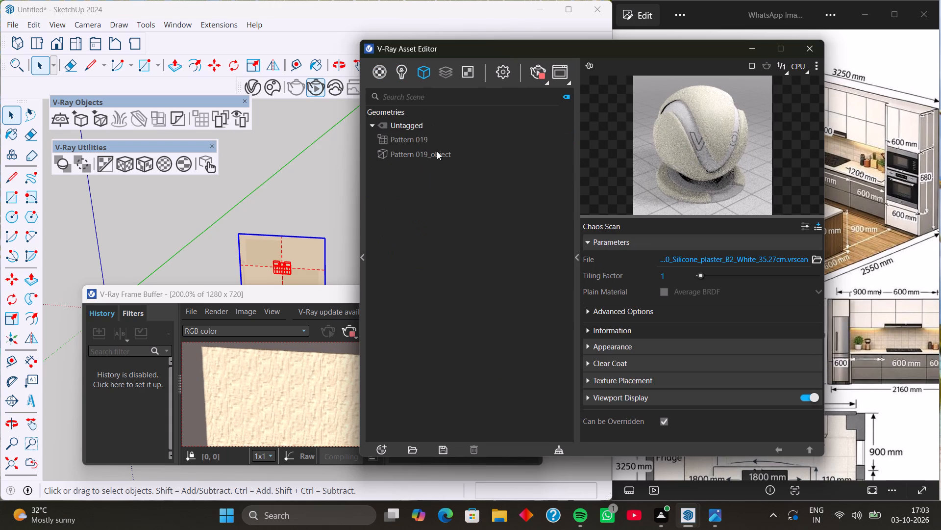
{"action": "left_click", "coordinate": [437, 153]}
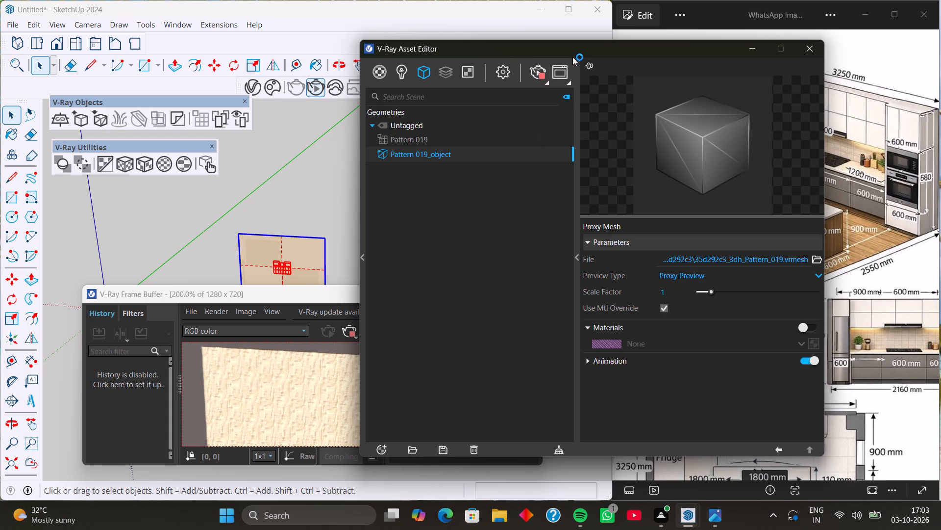
{"action": "left_click", "coordinate": [439, 137]}
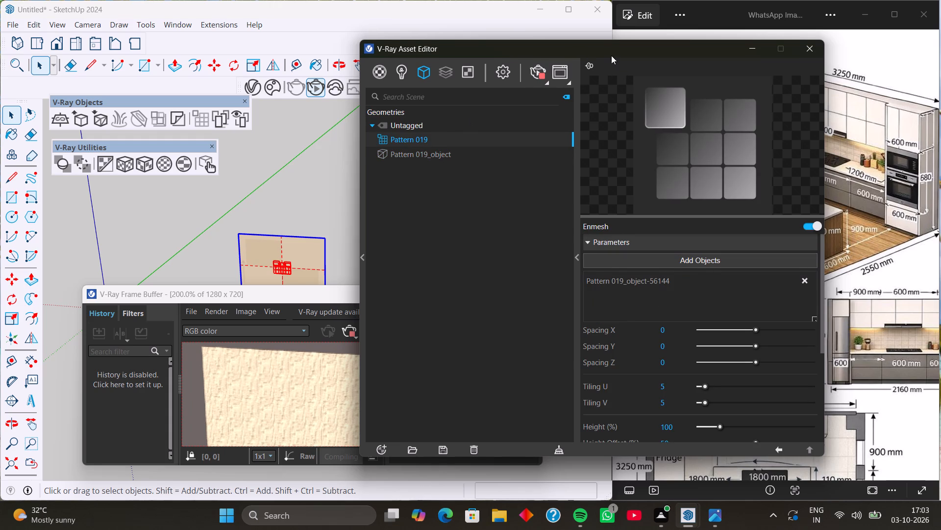
{"action": "left_click_drag", "start_coordinate": [610, 49], "coordinate": [607, 34]}
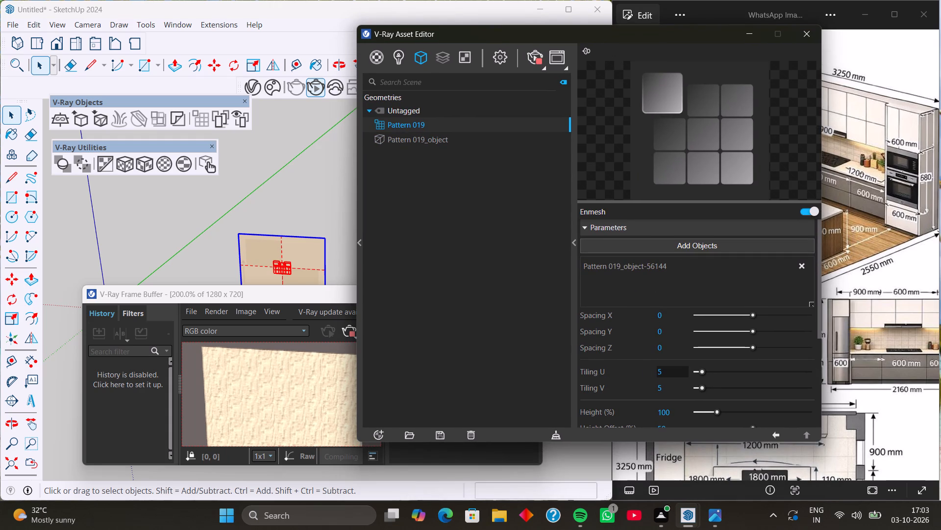
{"action": "left_click_drag", "start_coordinate": [665, 373], "coordinate": [650, 376]}
{"action": "type", "text": "20"}
{"action": "left_click_drag", "start_coordinate": [669, 386], "coordinate": [649, 390]}
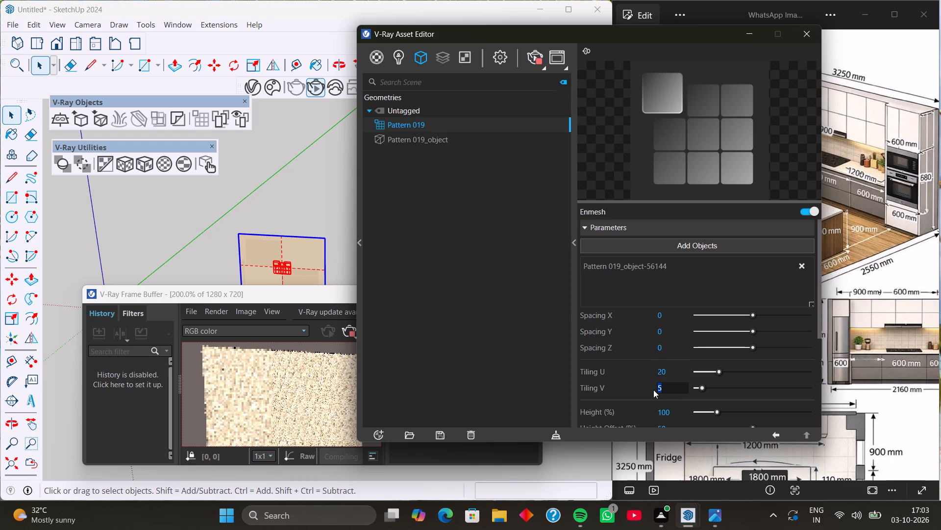
{"action": "type", "text": "20"}
{"action": "key", "text": "Return"}
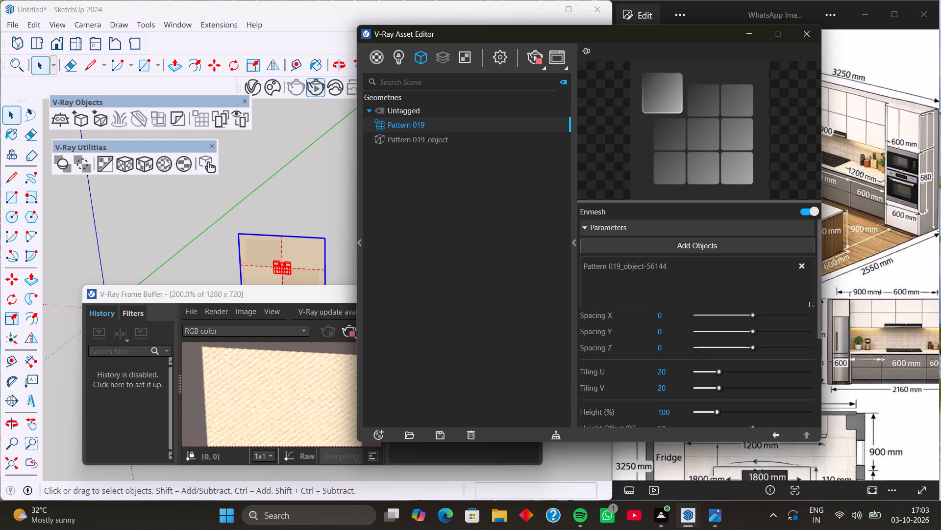
Look through the remaining Enmesh parameters and the silicone plaster material's Chaos Scan settings, including its Viewport Display options.
{"action": "left_click", "coordinate": [142, 163]}
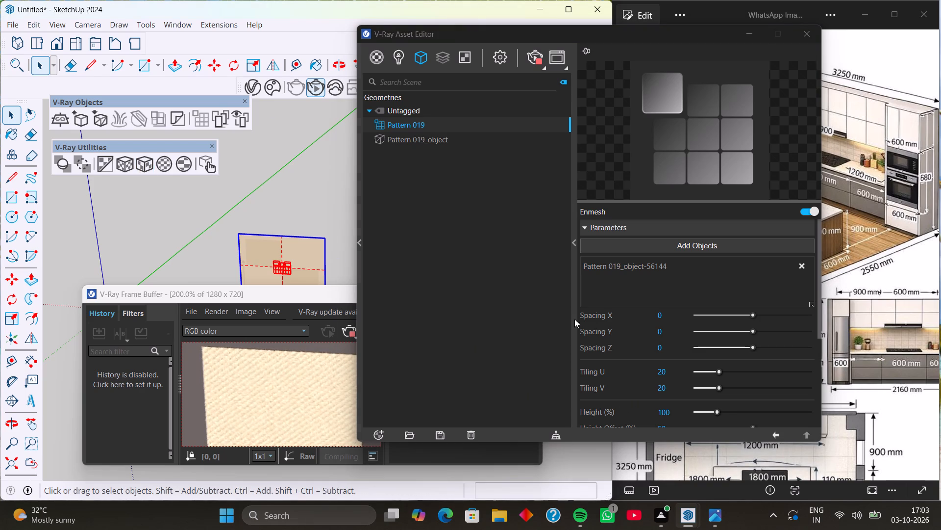
{"action": "scroll", "coordinate": [679, 367], "scroll_direction": "down", "scroll_amount": 10}
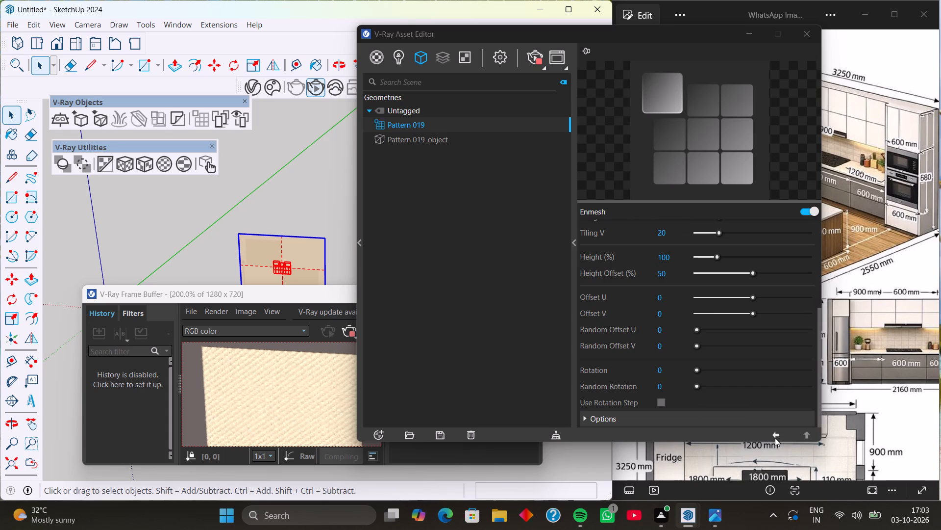
{"action": "left_click", "coordinate": [775, 438]}
{"action": "left_click", "coordinate": [775, 438]}
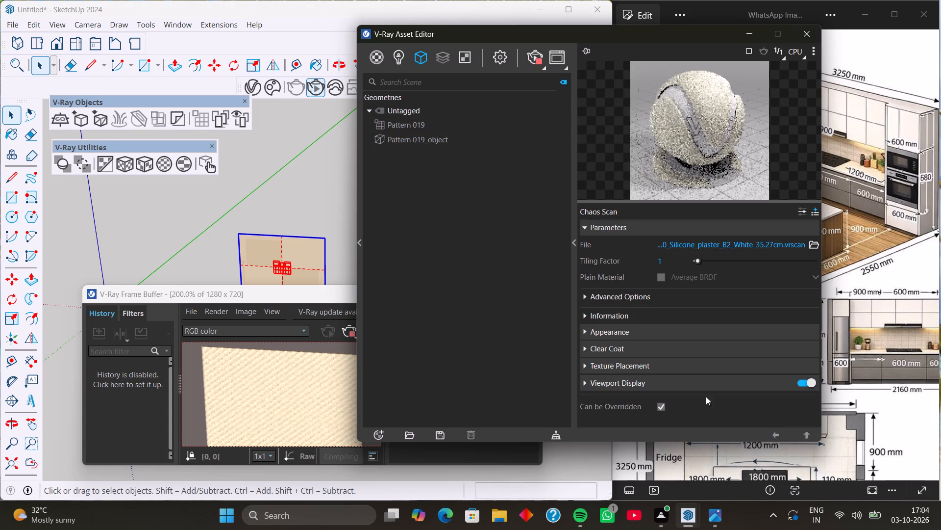
{"action": "scroll", "coordinate": [676, 380], "scroll_direction": "down", "scroll_amount": 1}
{"action": "left_click", "coordinate": [676, 380]}
{"action": "scroll", "coordinate": [676, 380], "scroll_direction": "down", "scroll_amount": 4}
{"action": "scroll", "coordinate": [667, 357], "scroll_direction": "up", "scroll_amount": 3}
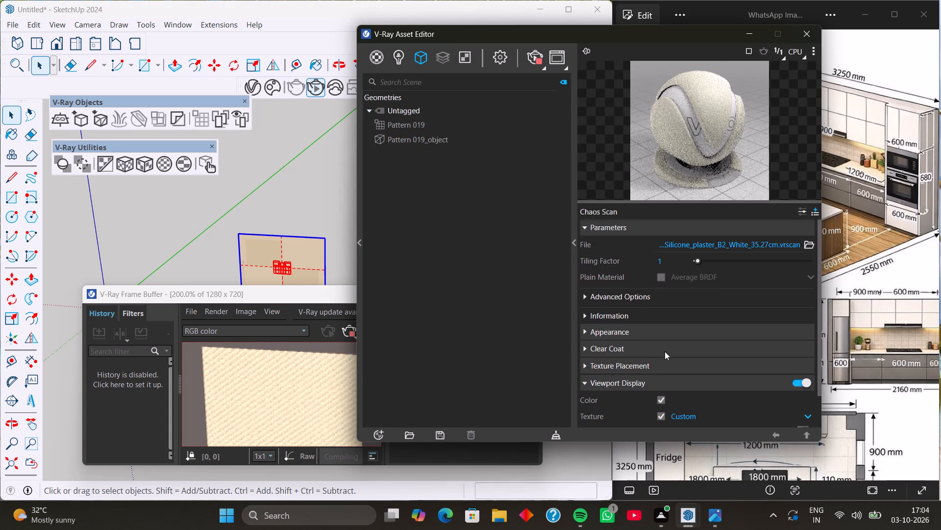
{"action": "scroll", "coordinate": [665, 351], "scroll_direction": "up", "scroll_amount": 2}
Set both Tiling U and Tiling V of the Pattern 019 Enmesh geometry to 10.
{"action": "left_click", "coordinate": [421, 128]}
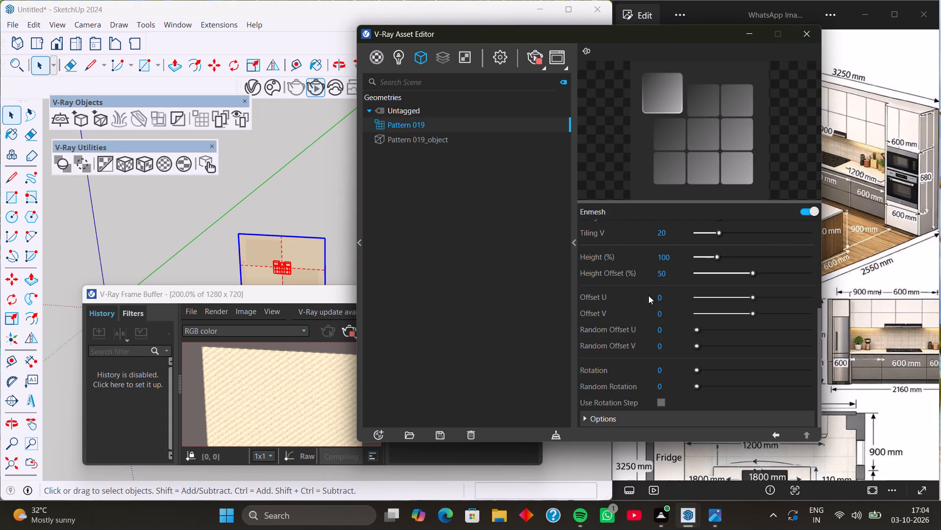
{"action": "scroll", "coordinate": [660, 286], "scroll_direction": "up", "scroll_amount": 2}
{"action": "scroll", "coordinate": [657, 316], "scroll_direction": "down", "scroll_amount": 1}
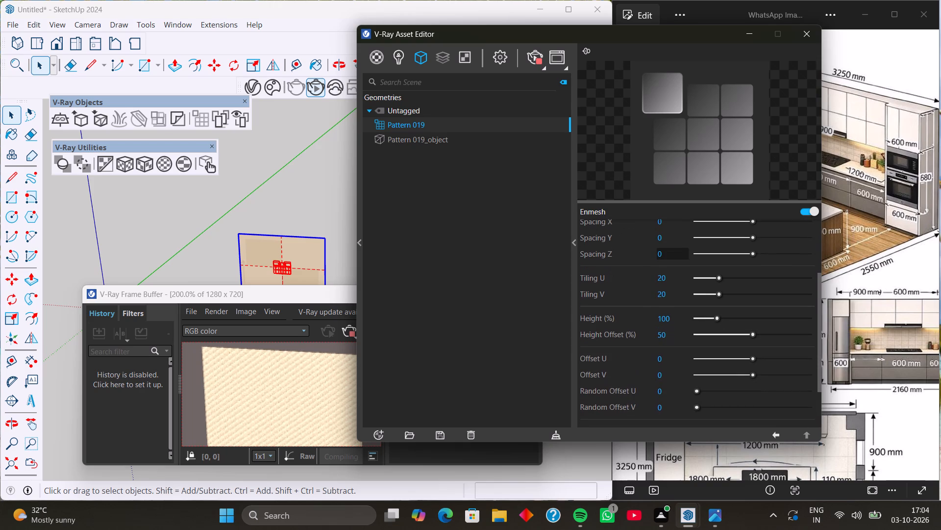
{"action": "left_click_drag", "start_coordinate": [675, 281], "coordinate": [654, 279]}
{"action": "left_click_drag", "start_coordinate": [654, 279], "coordinate": [648, 280]}
{"action": "type", "text": "10"}
{"action": "left_click_drag", "start_coordinate": [672, 293], "coordinate": [645, 298]}
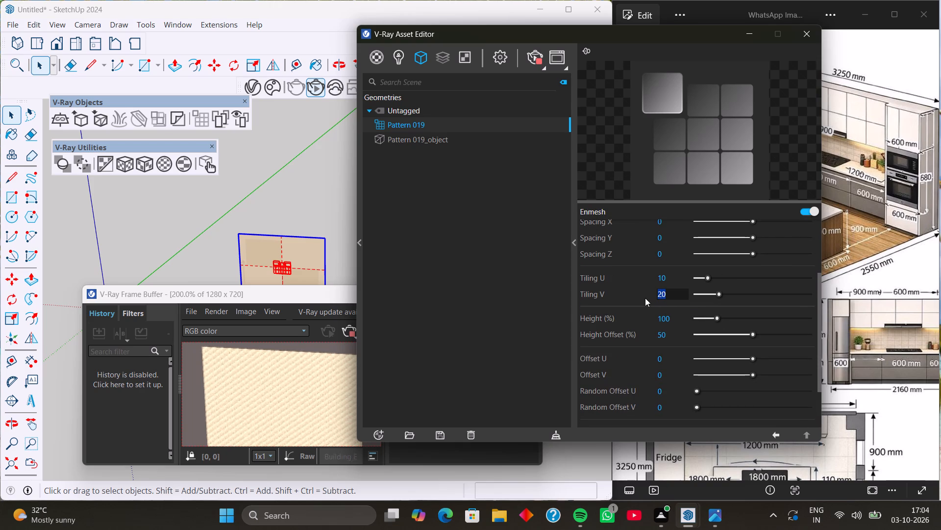
{"action": "type", "text": "10"}
{"action": "key", "text": "Return"}
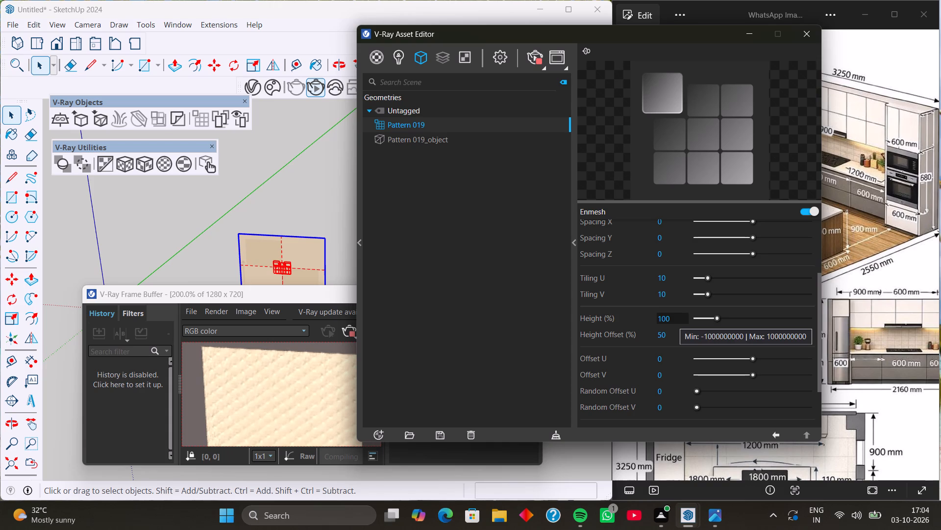
Set the Height of the Pattern 019 Enmesh to 400%.
{"action": "left_click_drag", "start_coordinate": [674, 320], "coordinate": [626, 327]}
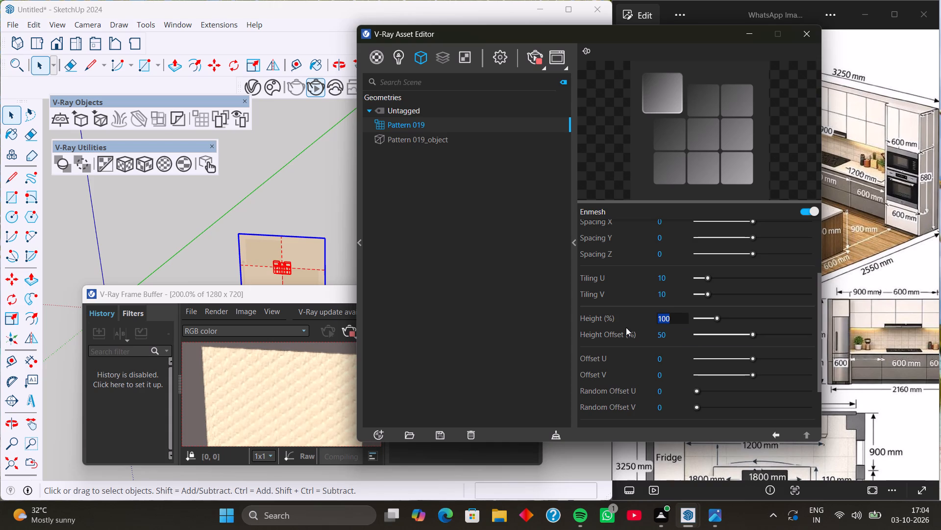
{"action": "key", "text": "4"}
{"action": "type", "text": "00"}
{"action": "key", "text": "Return"}
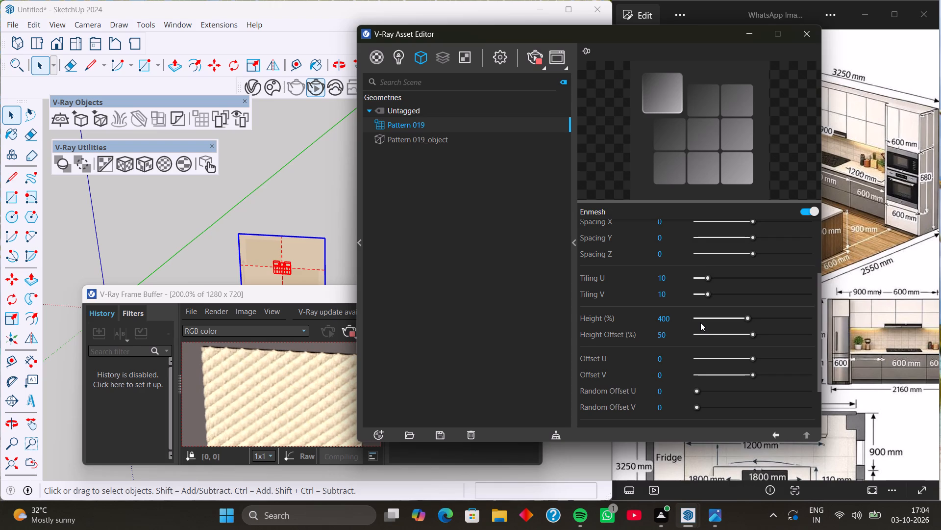
Shift the render window up to inspect the raised pattern in the interactive render, and close the window.
{"action": "left_click", "coordinate": [314, 297]}
{"action": "middle_click_drag", "start_coordinate": [314, 297], "coordinate": [328, 224]}
{"action": "left_click_drag", "start_coordinate": [325, 294], "coordinate": [347, 175]}
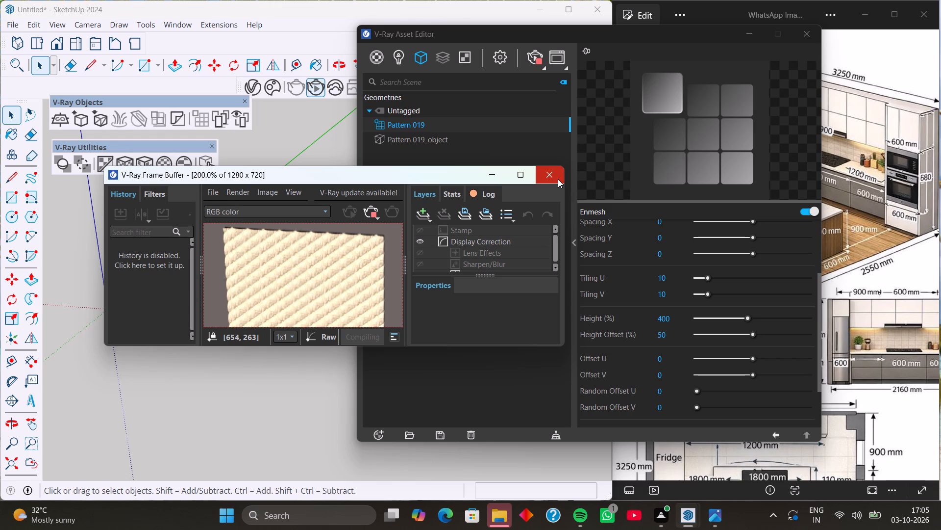
{"action": "left_click", "coordinate": [552, 177]}
Restart interactive rendering of the patterned panel from a slightly turned view, and close the render window and asset editor.
{"action": "left_click_drag", "start_coordinate": [695, 30], "coordinate": [699, 57]}
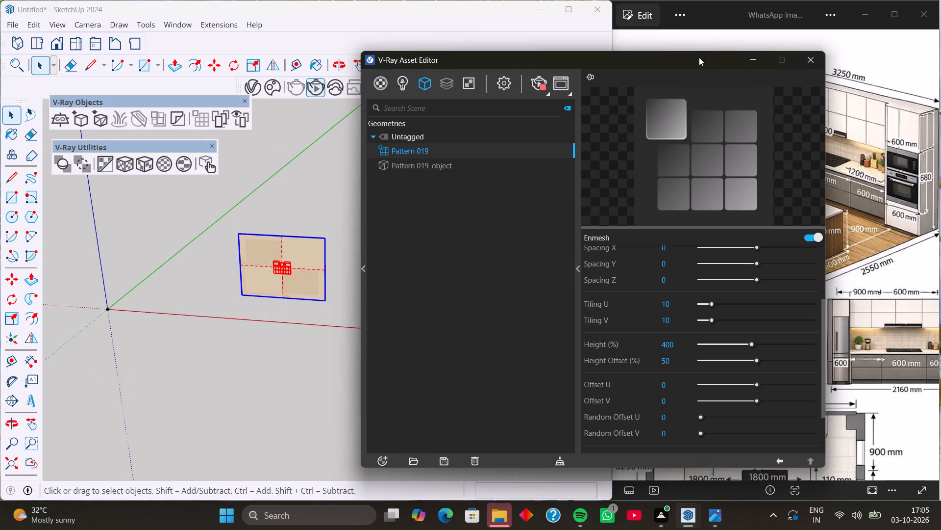
{"action": "left_click_drag", "start_coordinate": [699, 57], "coordinate": [698, 117]}
{"action": "middle_click_drag", "start_coordinate": [338, 350], "coordinate": [313, 346]}
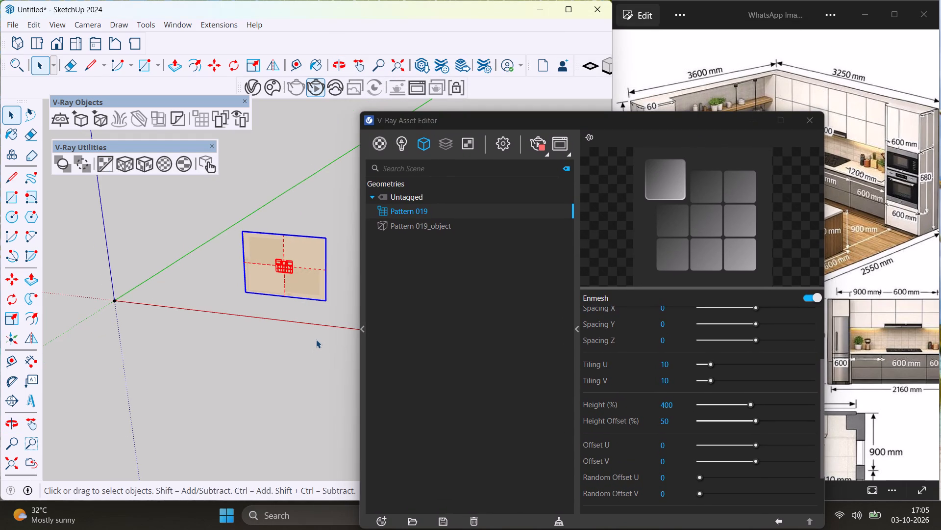
{"action": "left_click", "coordinate": [538, 144]}
{"action": "left_click", "coordinate": [538, 144]}
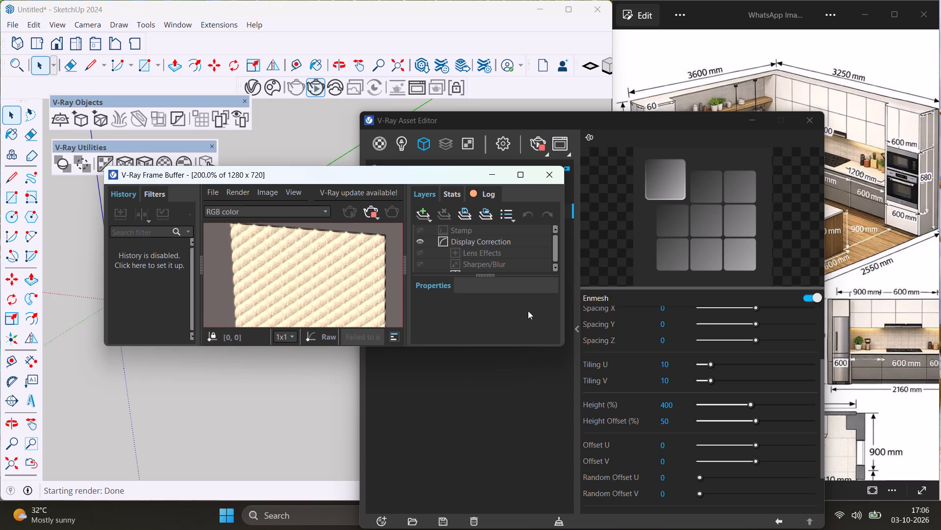
{"action": "left_click", "coordinate": [544, 173]}
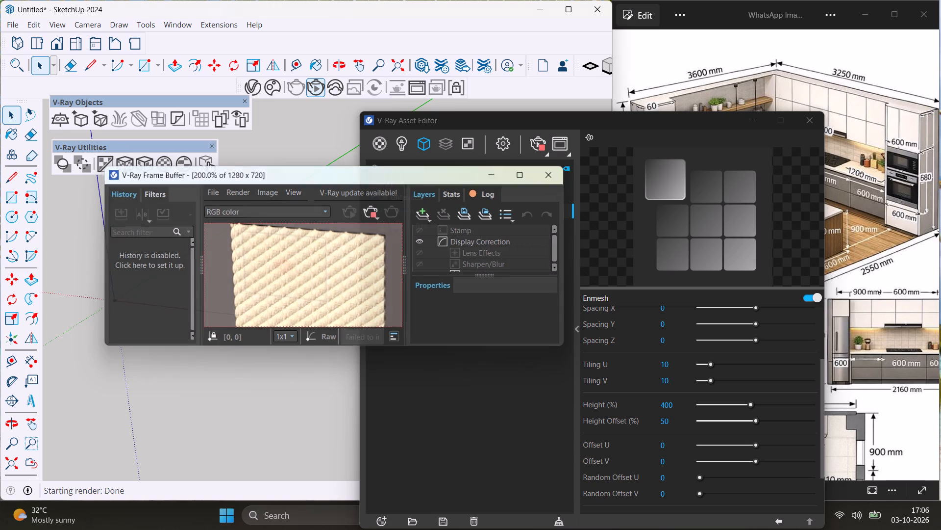
{"action": "left_click", "coordinate": [805, 121]}
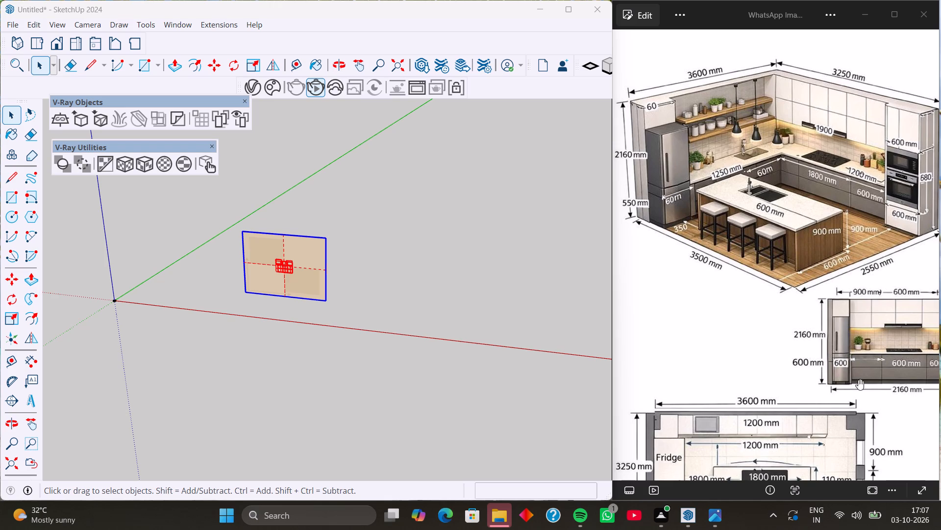
Study the kitchen reference picture, examining the dimensions in its perspective view, elevation and floor plan.
{"action": "scroll", "coordinate": [815, 391], "scroll_direction": "down", "scroll_amount": 3}
{"action": "scroll", "coordinate": [769, 398], "scroll_direction": "up", "scroll_amount": 5}
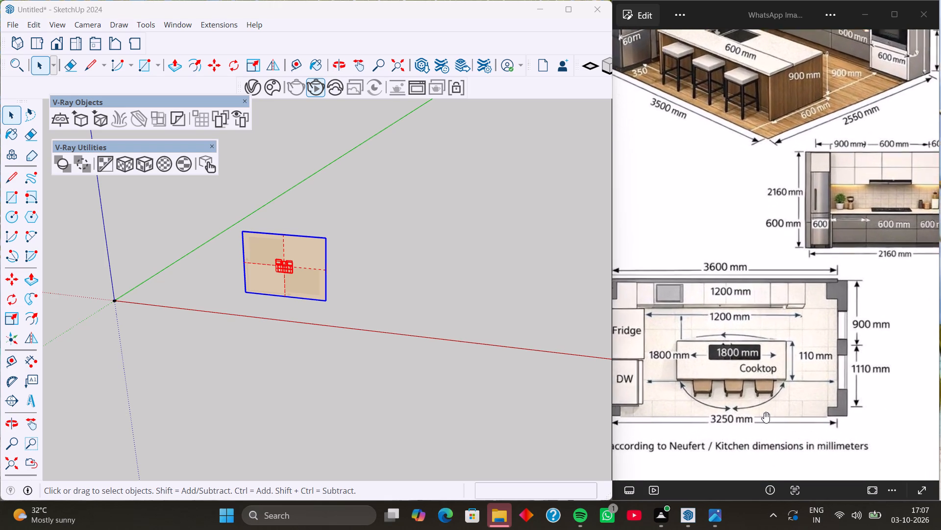
{"action": "scroll", "coordinate": [764, 412], "scroll_direction": "up", "scroll_amount": 4}
{"action": "scroll", "coordinate": [764, 412], "scroll_direction": "down", "scroll_amount": 5}
{"action": "middle_click_drag", "start_coordinate": [761, 413], "coordinate": [782, 417]}
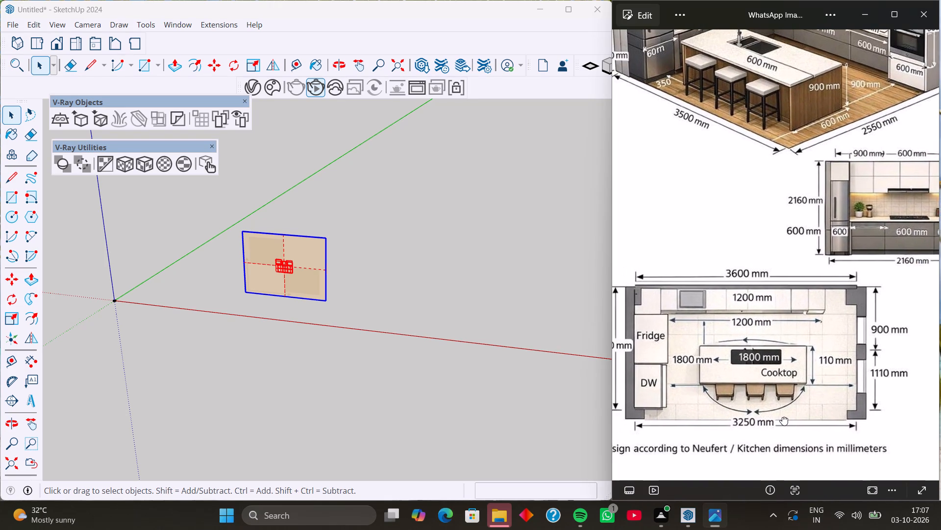
{"action": "middle_click_drag", "start_coordinate": [782, 417], "coordinate": [798, 416]}
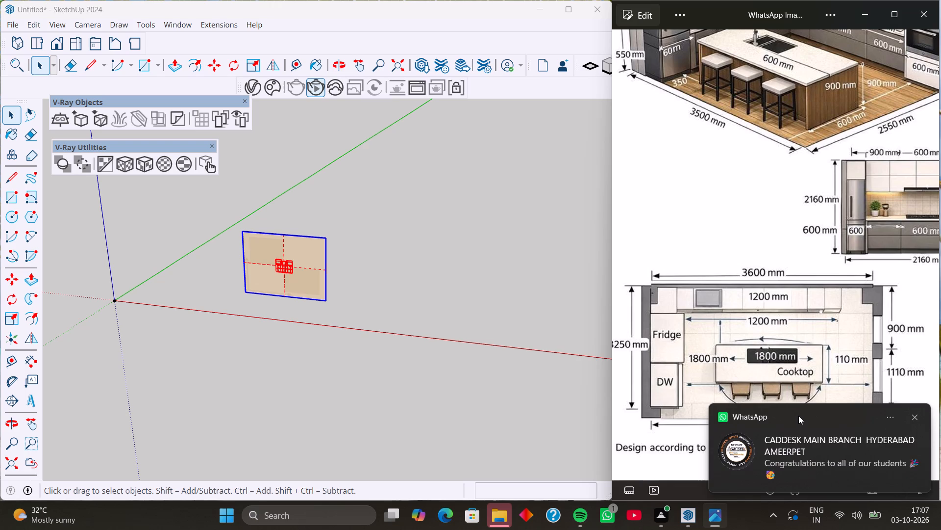
{"action": "scroll", "coordinate": [798, 416], "scroll_direction": "down", "scroll_amount": 3}
{"action": "scroll", "coordinate": [821, 274], "scroll_direction": "down", "scroll_amount": 2}
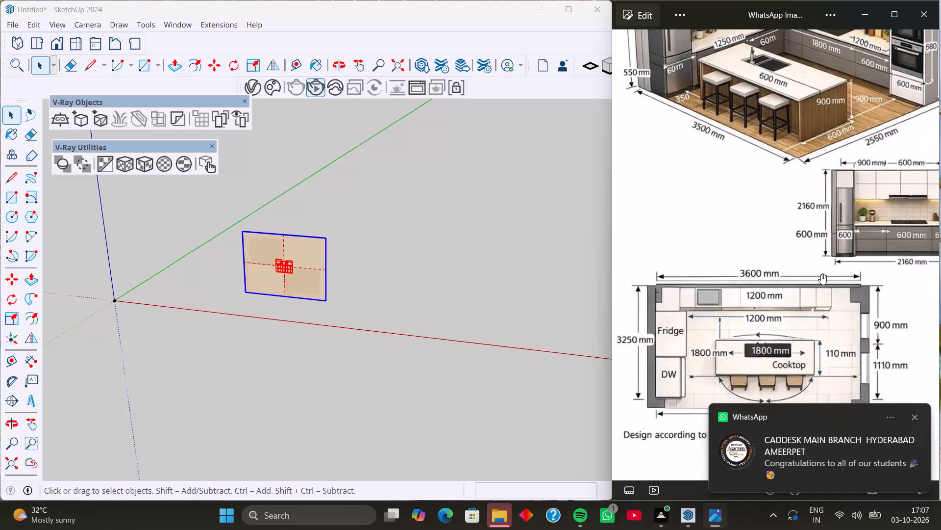
{"action": "scroll", "coordinate": [809, 244], "scroll_direction": "down", "scroll_amount": 1}
{"action": "middle_click_drag", "start_coordinate": [793, 233], "coordinate": [781, 273]}
{"action": "middle_click_drag", "start_coordinate": [765, 340], "coordinate": [762, 328]}
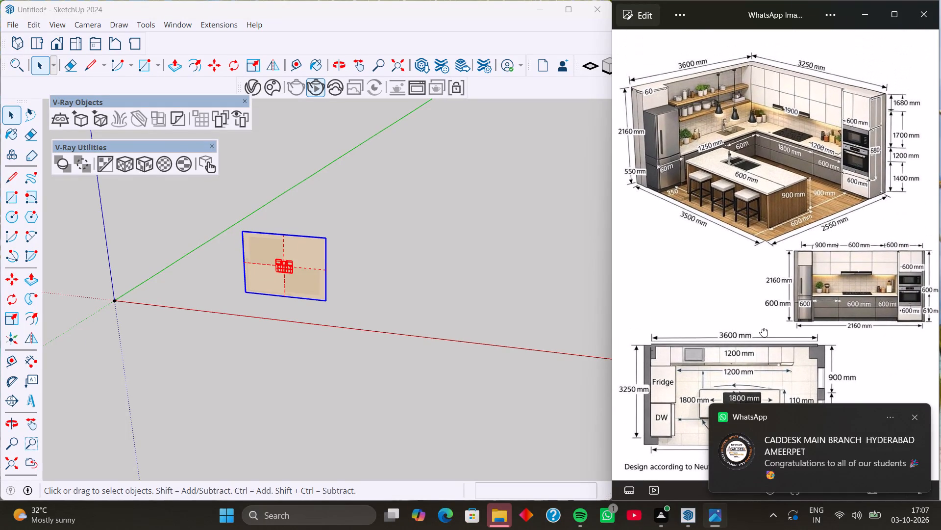
{"action": "middle_click_drag", "start_coordinate": [762, 328], "coordinate": [762, 309]}
{"action": "middle_click_drag", "start_coordinate": [760, 309], "coordinate": [731, 315]}
{"action": "scroll", "coordinate": [786, 281], "scroll_direction": "up", "scroll_amount": 2}
{"action": "scroll", "coordinate": [837, 295], "scroll_direction": "up", "scroll_amount": 1}
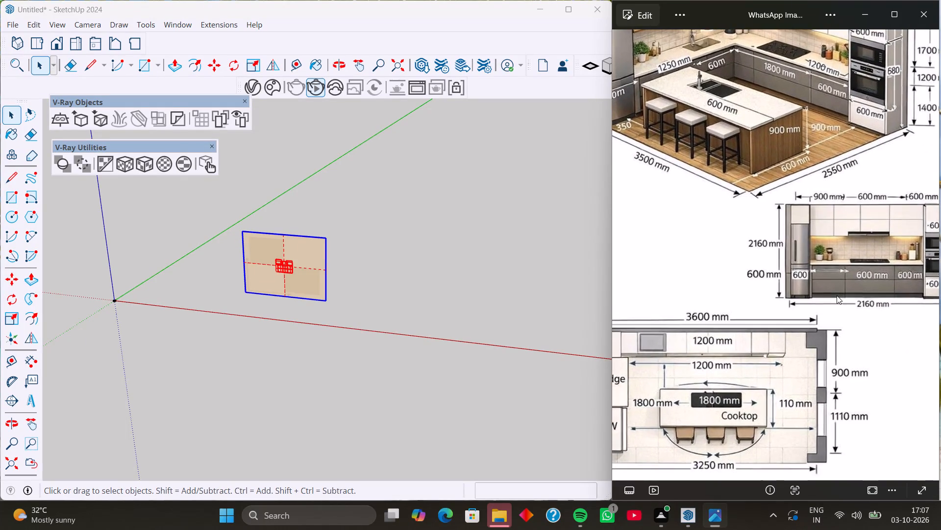
{"action": "scroll", "coordinate": [837, 295], "scroll_direction": "down", "scroll_amount": 1}
{"action": "middle_click_drag", "start_coordinate": [837, 295], "coordinate": [774, 305]}
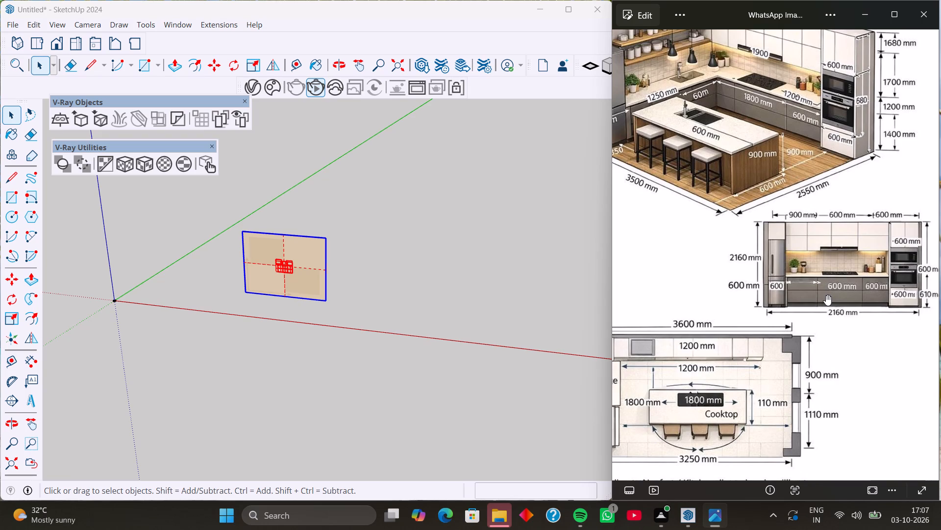
{"action": "scroll", "coordinate": [826, 295], "scroll_direction": "down", "scroll_amount": 2}
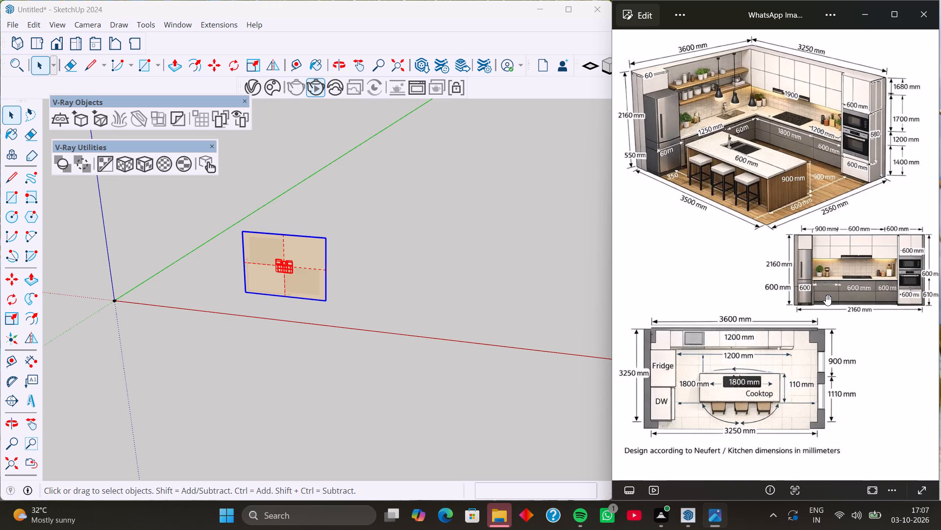
{"action": "scroll", "coordinate": [826, 295], "scroll_direction": "up", "scroll_amount": 1}
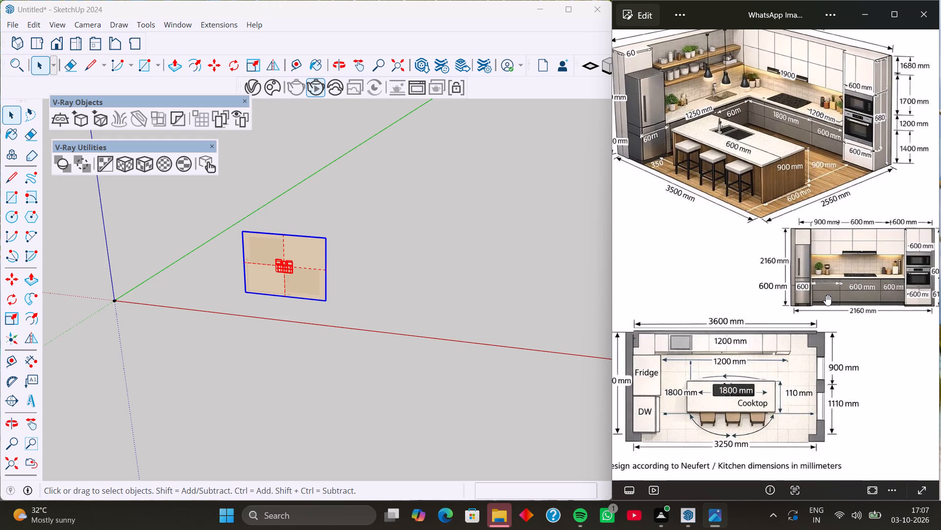
{"action": "scroll", "coordinate": [826, 295], "scroll_direction": "down", "scroll_amount": 1}
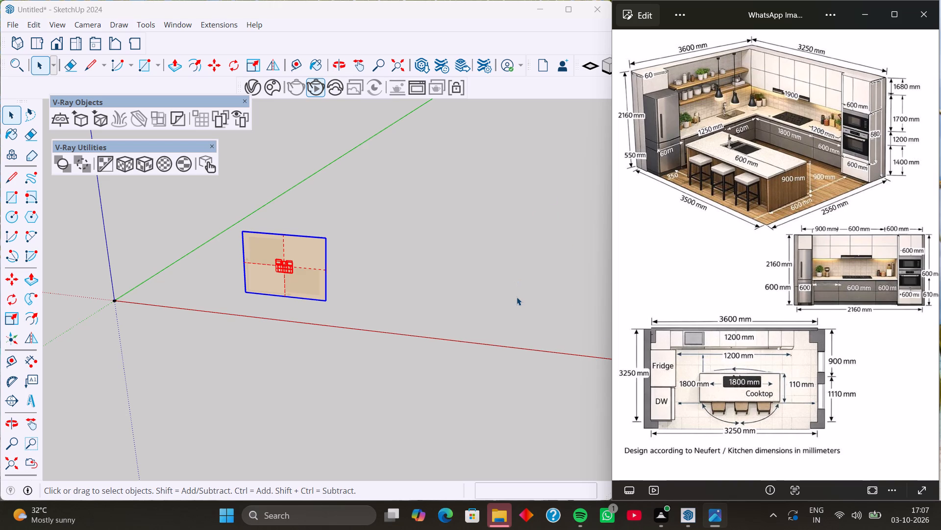
Deselect the patterned panel and view it and the model axes from different angles.
{"action": "middle_click_drag", "start_coordinate": [515, 297], "coordinate": [478, 303]}
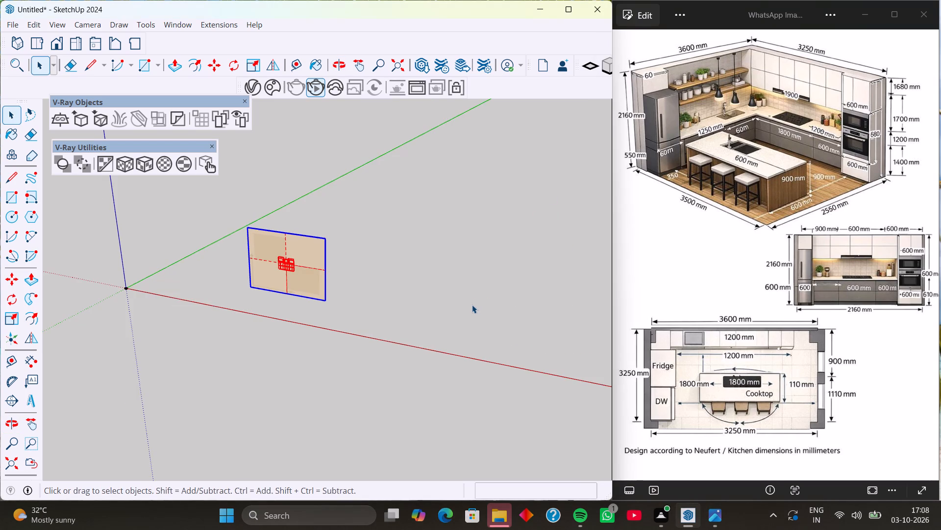
{"action": "left_click", "coordinate": [472, 305]}
{"action": "middle_click_drag", "start_coordinate": [462, 263], "coordinate": [454, 318]}
{"action": "middle_click_drag", "start_coordinate": [394, 316], "coordinate": [450, 318]}
{"action": "middle_click_drag", "start_coordinate": [382, 311], "coordinate": [442, 319]}
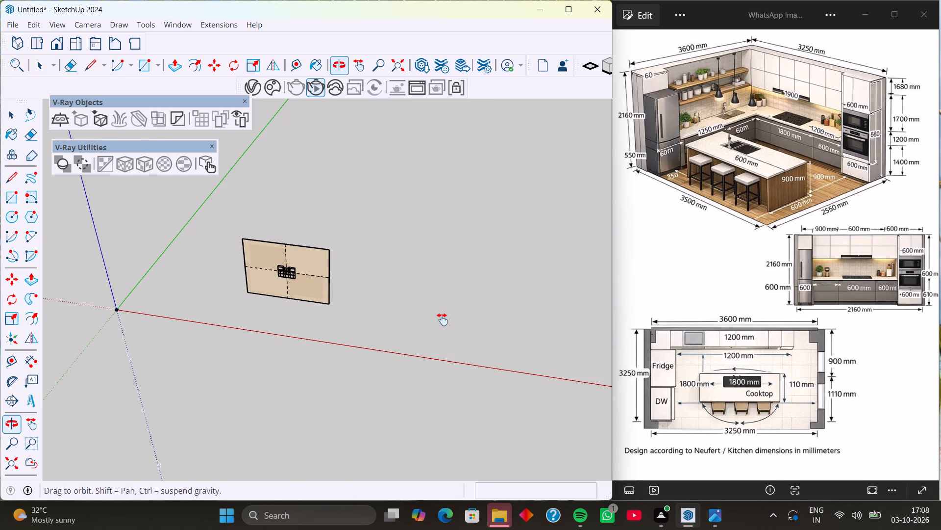
{"action": "middle_click_drag", "start_coordinate": [442, 319], "coordinate": [454, 322]}
{"action": "middle_click_drag", "start_coordinate": [364, 328], "coordinate": [376, 384]}
{"action": "middle_click_drag", "start_coordinate": [376, 384], "coordinate": [450, 359]}
{"action": "middle_click_drag", "start_coordinate": [417, 352], "coordinate": [435, 355]}
{"action": "middle_click_drag", "start_coordinate": [435, 355], "coordinate": [415, 355]}
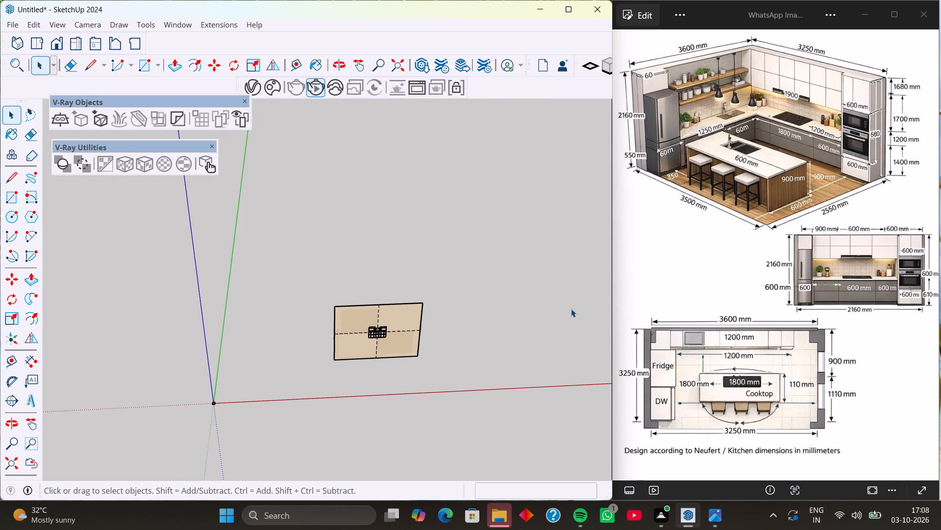
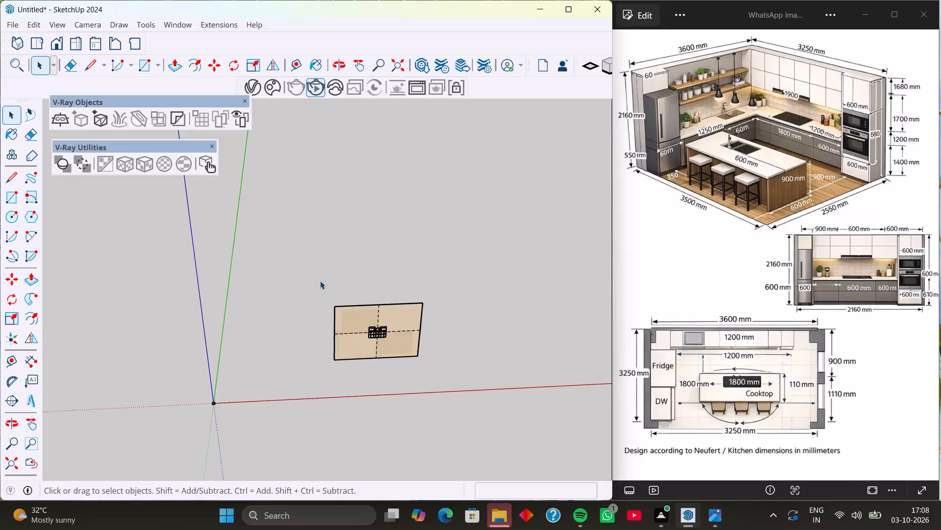
Draw a 14' by 14' rectangle on the ground behind the patterned panel as the kitchen floor.
{"action": "key", "text": "r"}
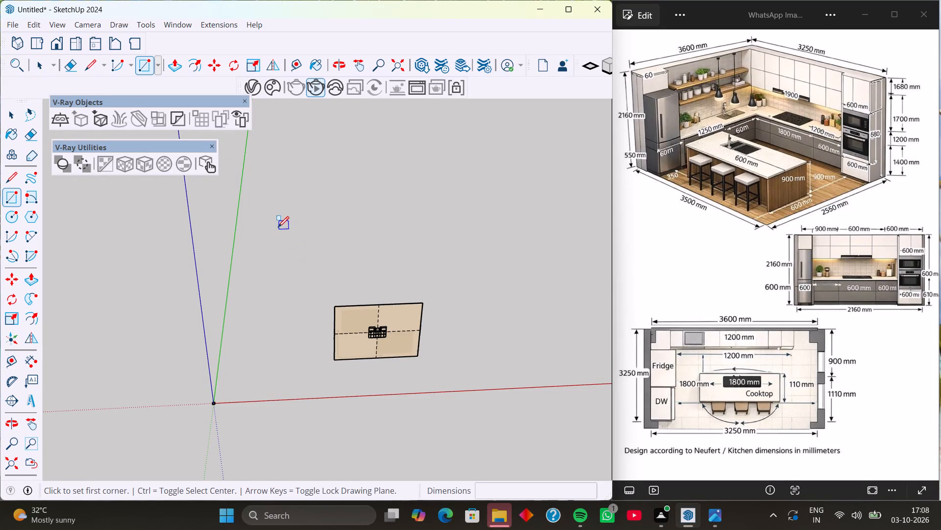
{"action": "left_click", "coordinate": [273, 220]}
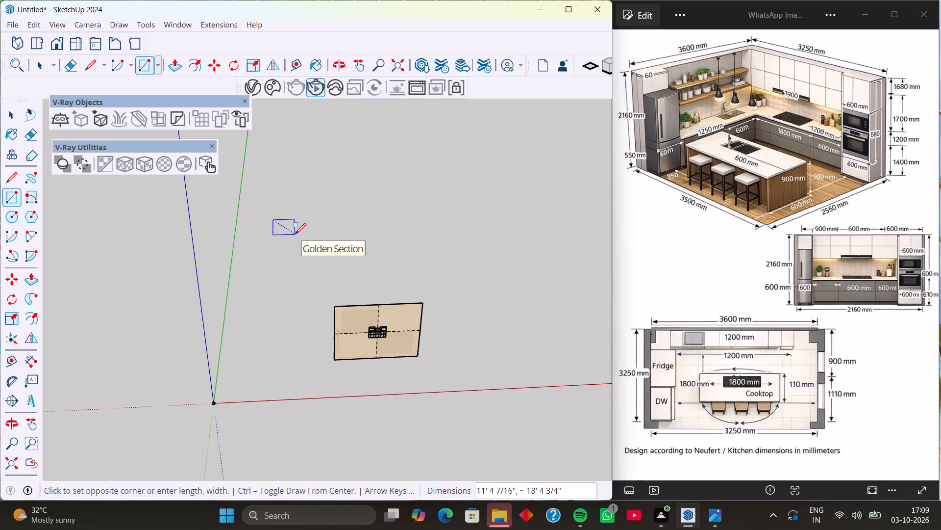
{"action": "type", "text": "14',"}
{"action": "type", "text": "14'"}
{"action": "key", "text": "Return"}
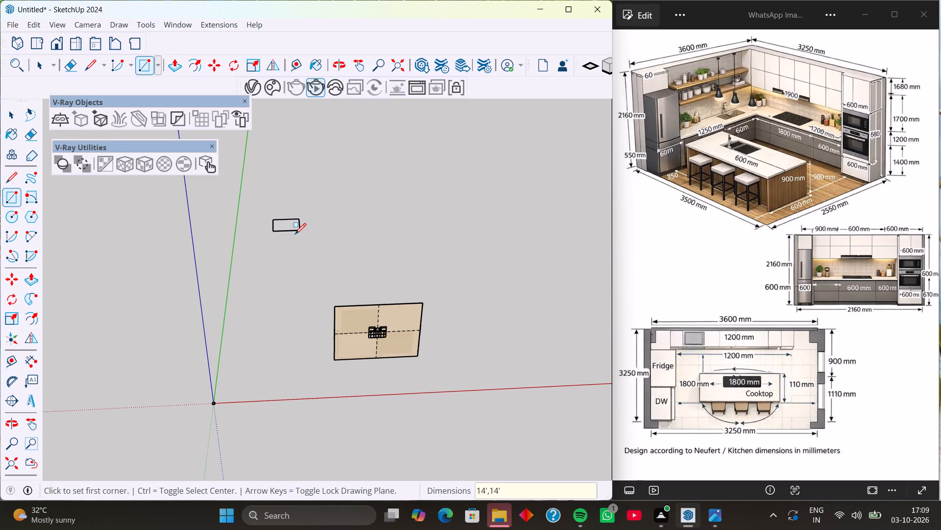
Push/Pull the square floor face up 6" into a slab.
{"action": "scroll", "coordinate": [278, 230], "scroll_direction": "up", "scroll_amount": 13}
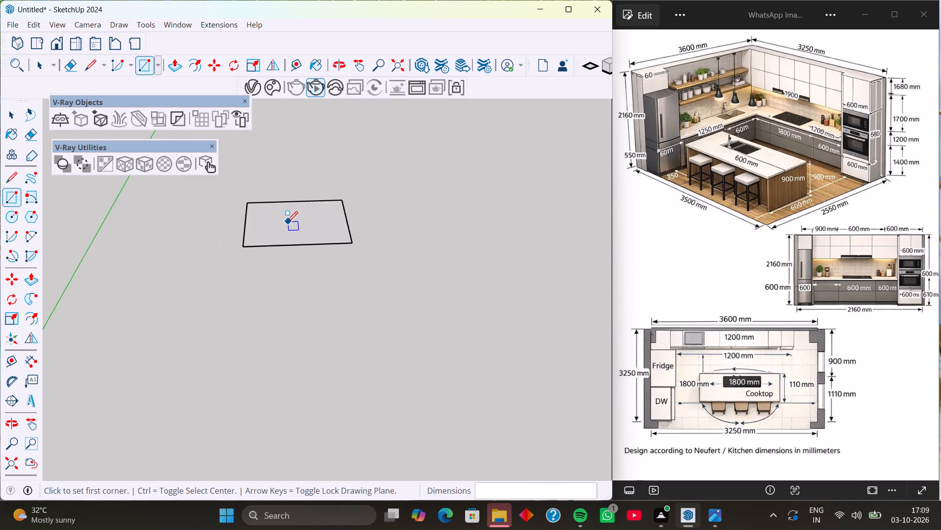
{"action": "scroll", "coordinate": [287, 222], "scroll_direction": "up", "scroll_amount": 3}
{"action": "key", "text": "space"}
{"action": "scroll", "coordinate": [286, 245], "scroll_direction": "up", "scroll_amount": 5}
{"action": "left_click", "coordinate": [281, 244]}
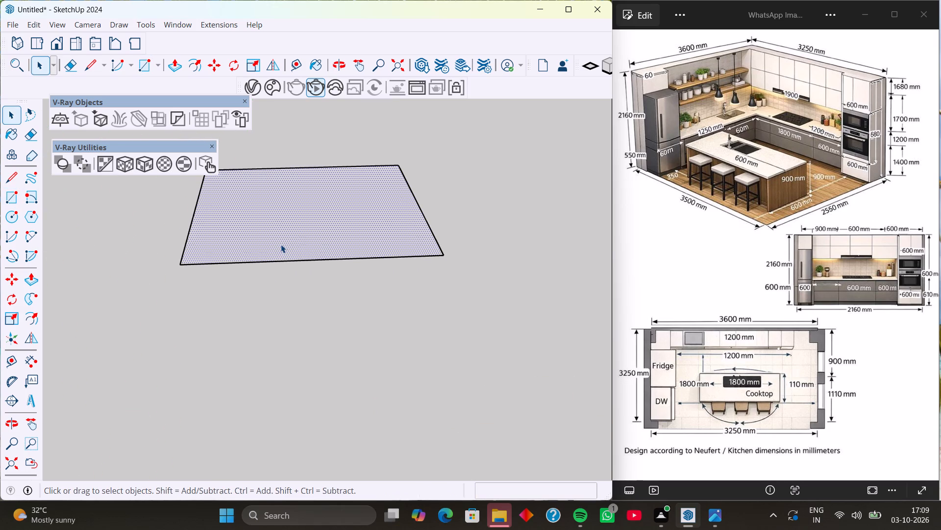
{"action": "key", "text": "p"}
{"action": "left_click", "coordinate": [281, 244]}
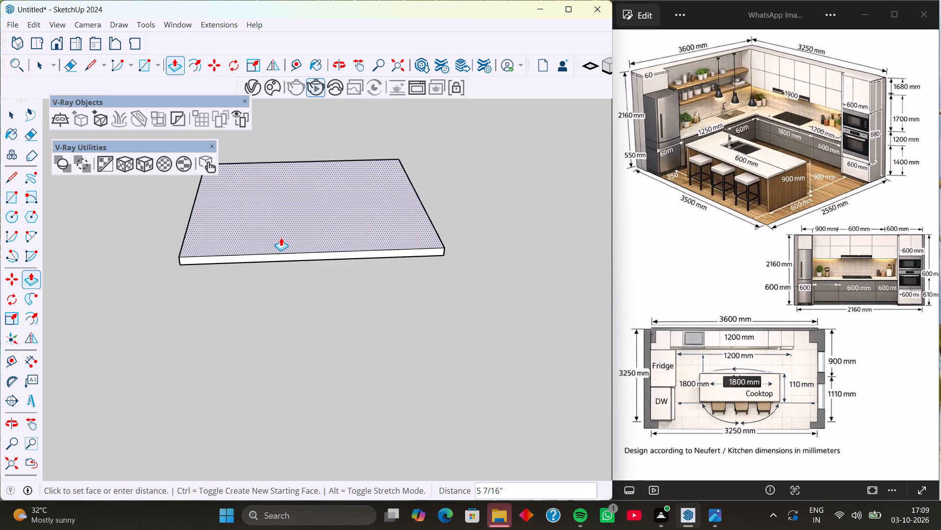
{"action": "key", "text": "6"}
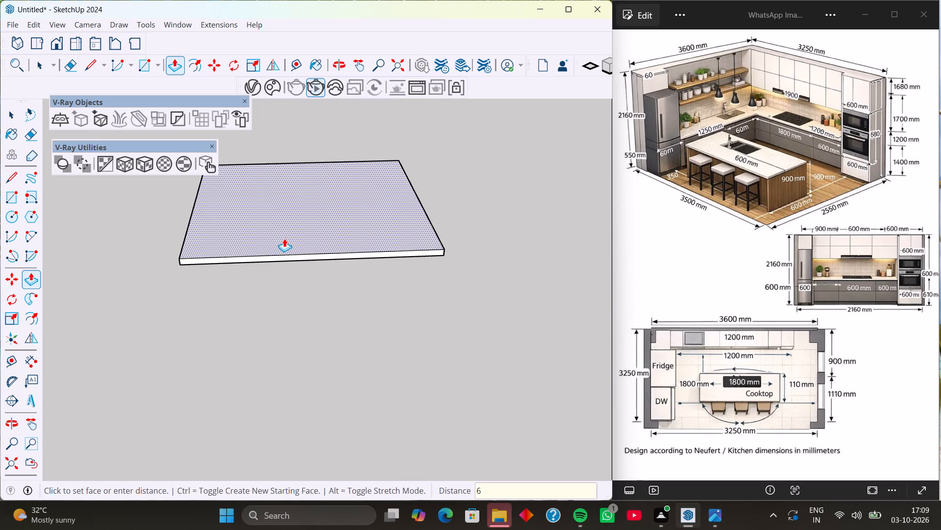
{"action": "key", "text": "Return"}
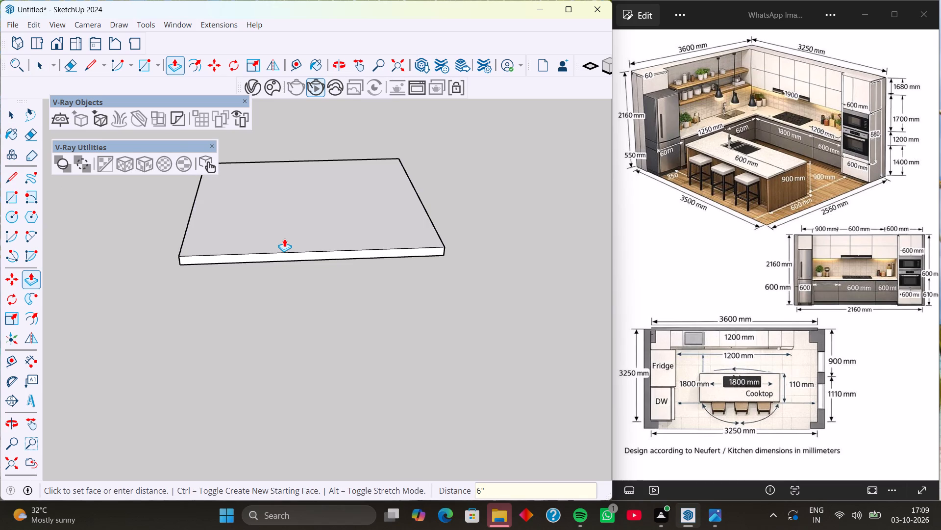
Make a group from all the faces and edges of the floor slab, and deselect it.
{"action": "key", "text": "space"}
{"action": "triple_click", "coordinate": [284, 238]}
{"action": "triple_click", "coordinate": [284, 238]}
{"action": "triple_click", "coordinate": [284, 238]}
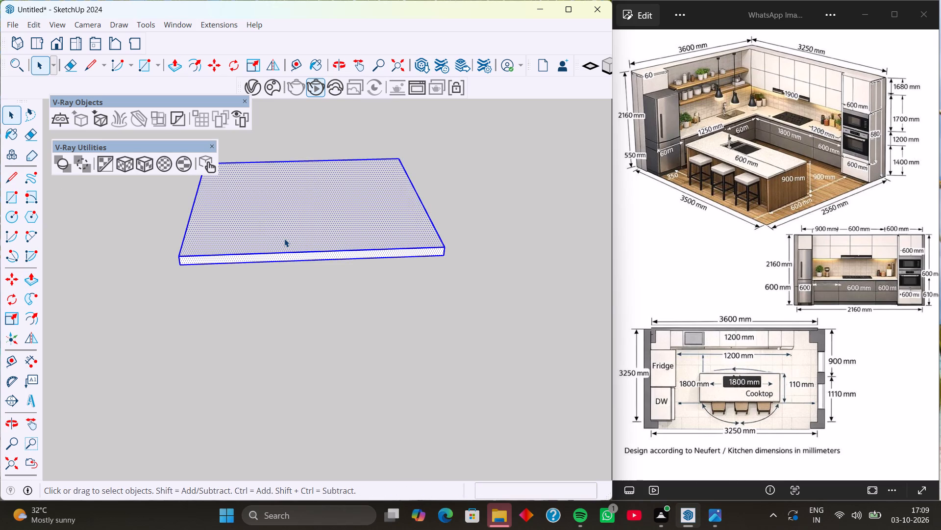
{"action": "double_click", "coordinate": [282, 238]}
{"action": "right_click", "coordinate": [282, 238]}
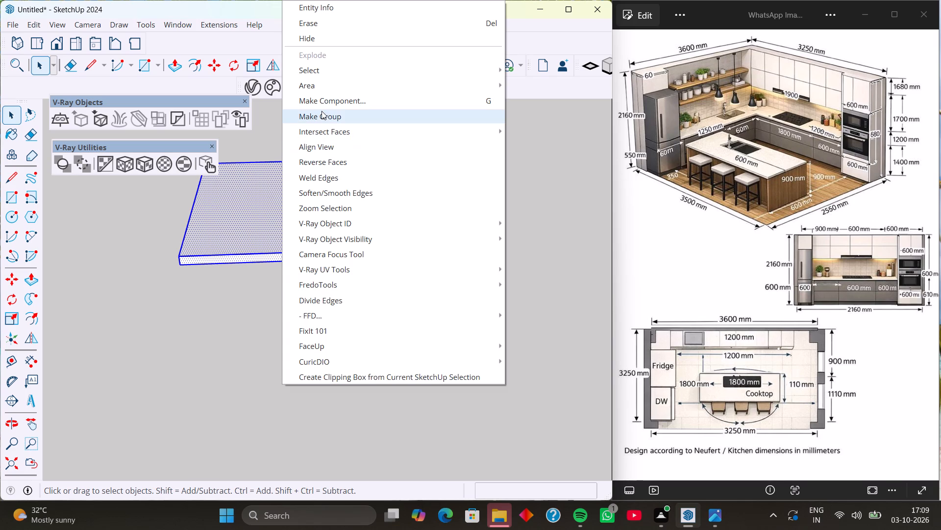
{"action": "left_click", "coordinate": [322, 121]}
{"action": "scroll", "coordinate": [316, 206], "scroll_direction": "down", "scroll_amount": 1}
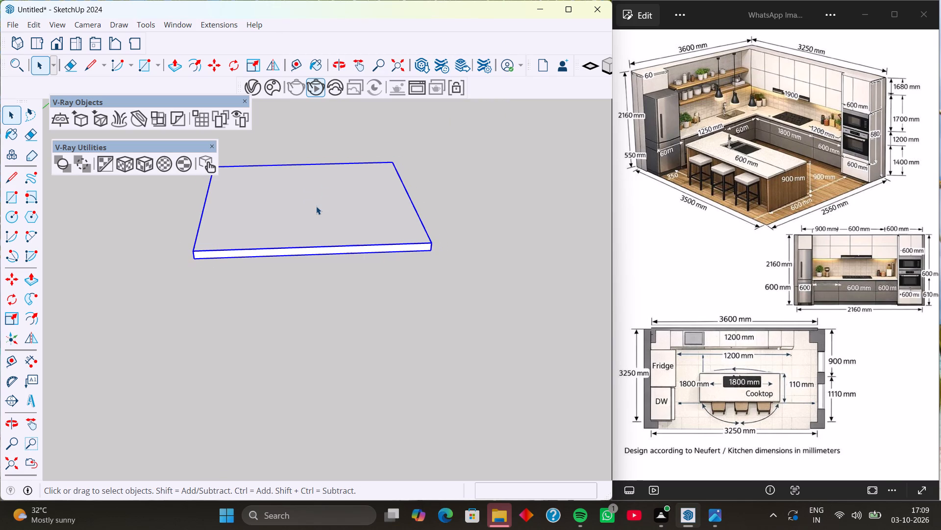
{"action": "middle_click_drag", "start_coordinate": [309, 193], "coordinate": [345, 255]}
{"action": "middle_click_drag", "start_coordinate": [349, 266], "coordinate": [371, 242]}
{"action": "middle_click_drag", "start_coordinate": [371, 242], "coordinate": [363, 240]}
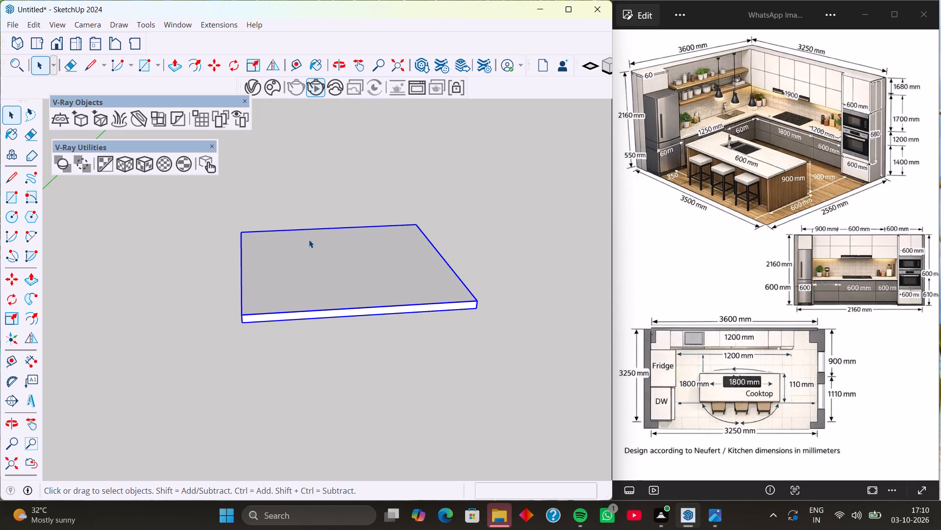
{"action": "left_click", "coordinate": [489, 281]}
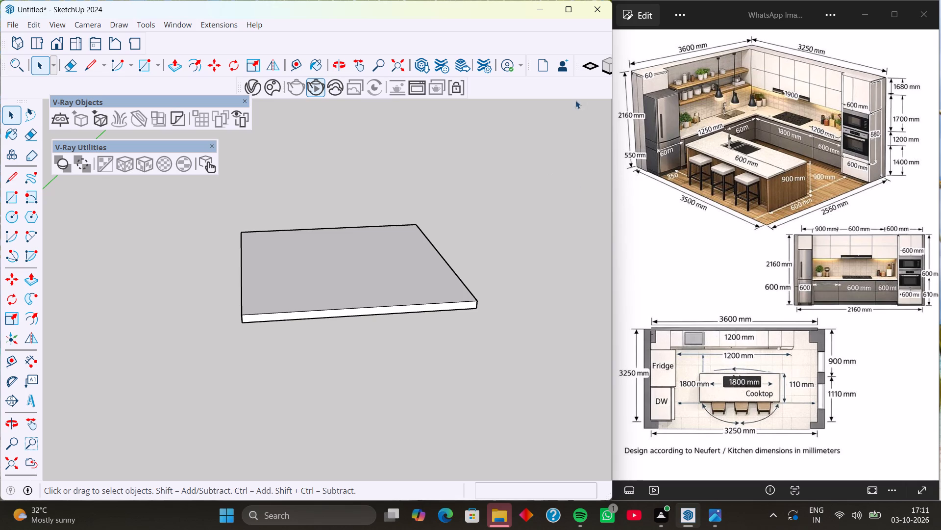
Save the model under the name "kitchen new project" in the Sketchup folder.
{"action": "left_click", "coordinate": [11, 24]}
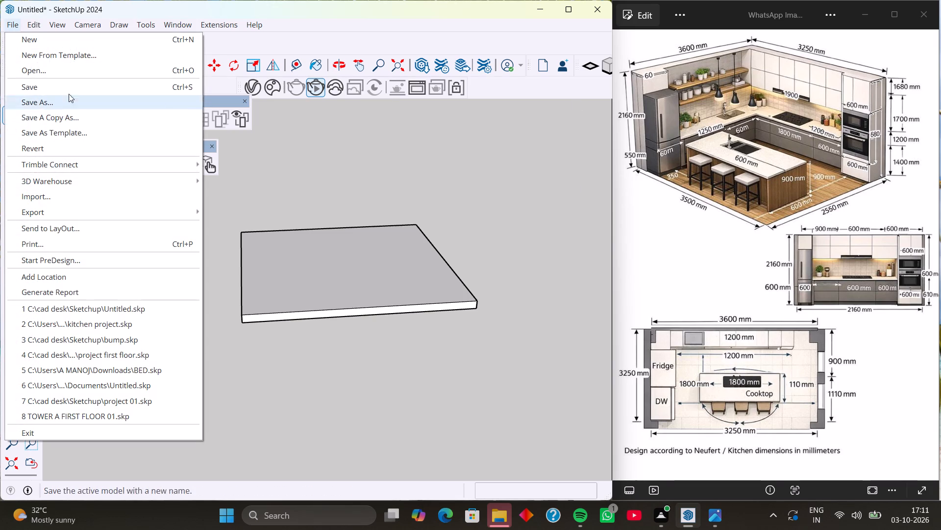
{"action": "left_click", "coordinate": [70, 106]}
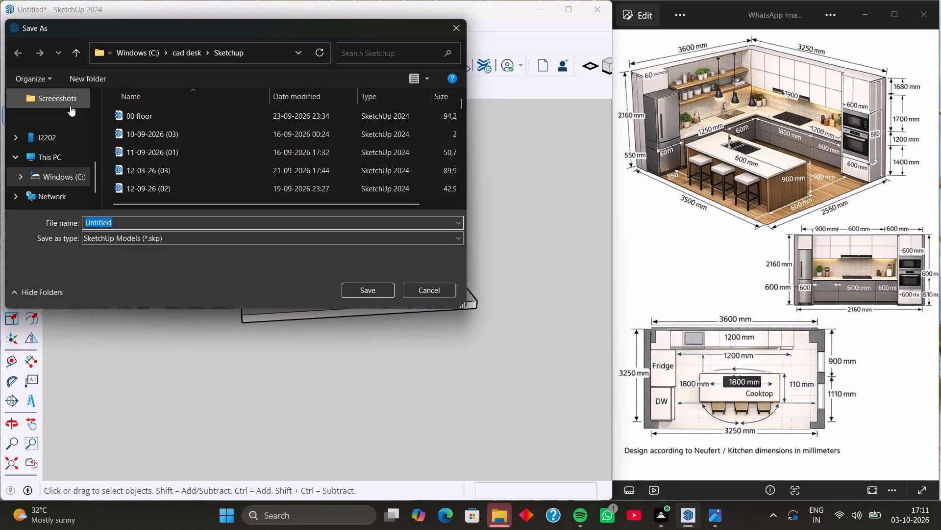
{"action": "scroll", "coordinate": [70, 106], "scroll_direction": "up", "scroll_amount": 2}
{"action": "scroll", "coordinate": [60, 136], "scroll_direction": "down", "scroll_amount": 1}
{"action": "left_click", "coordinate": [59, 137]}
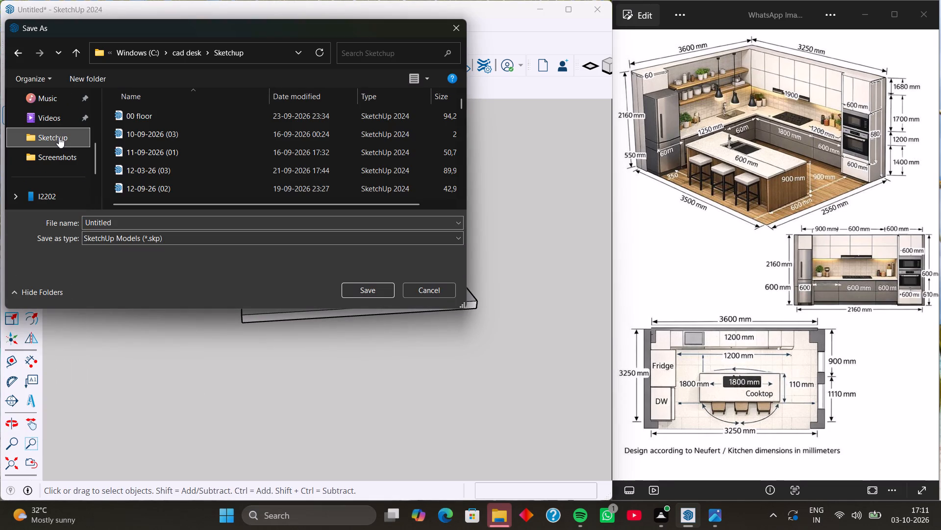
{"action": "left_click", "coordinate": [137, 220]}
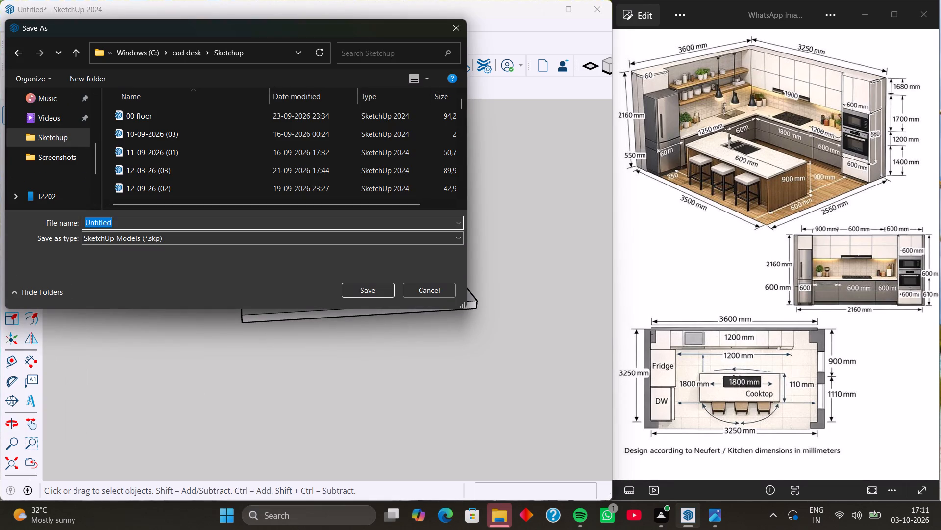
{"action": "type", "text": "kitchen n"}
{"action": "type", "text": "ew p"}
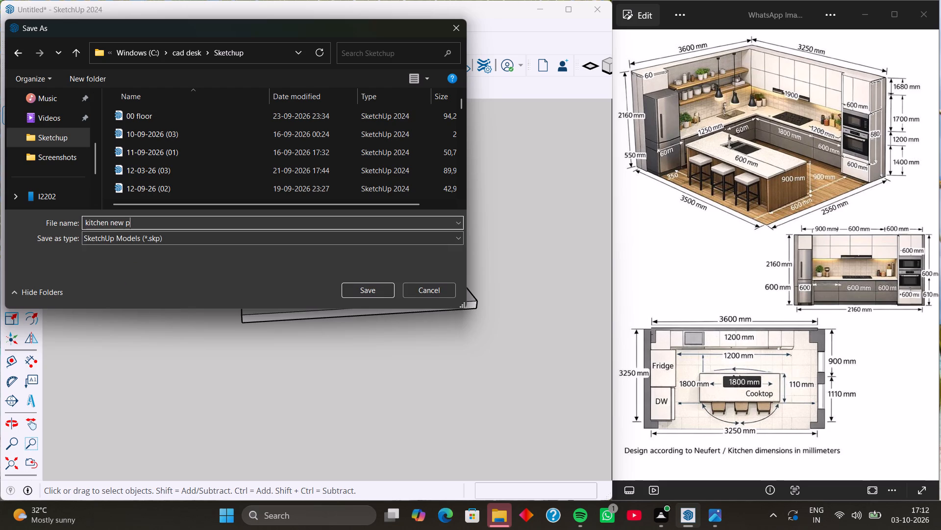
{"action": "type", "text": "roject"}
{"action": "key", "text": "Return"}
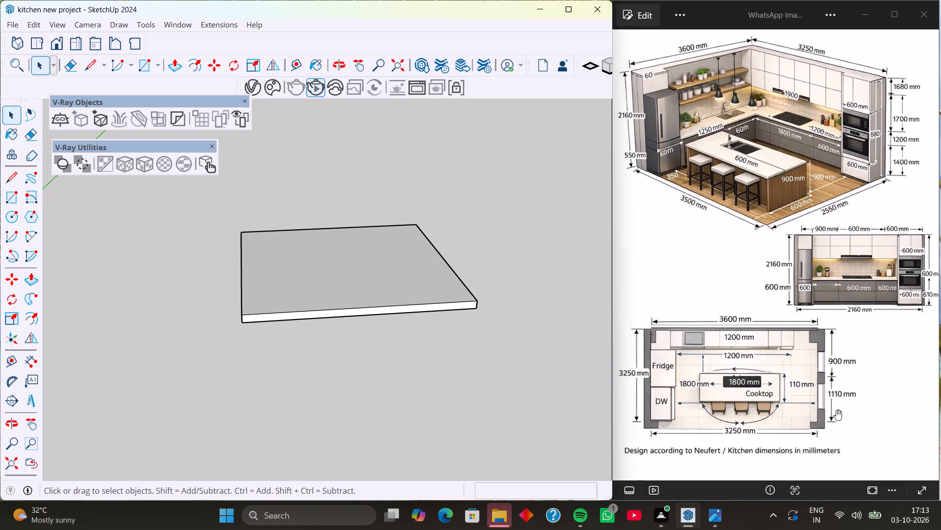
Review the whole kitchen reference picture, comparing its perspective, elevation and floor plan dimensions, and look closer at the floor slab.
{"action": "scroll", "coordinate": [759, 109], "scroll_direction": "down", "scroll_amount": 1}
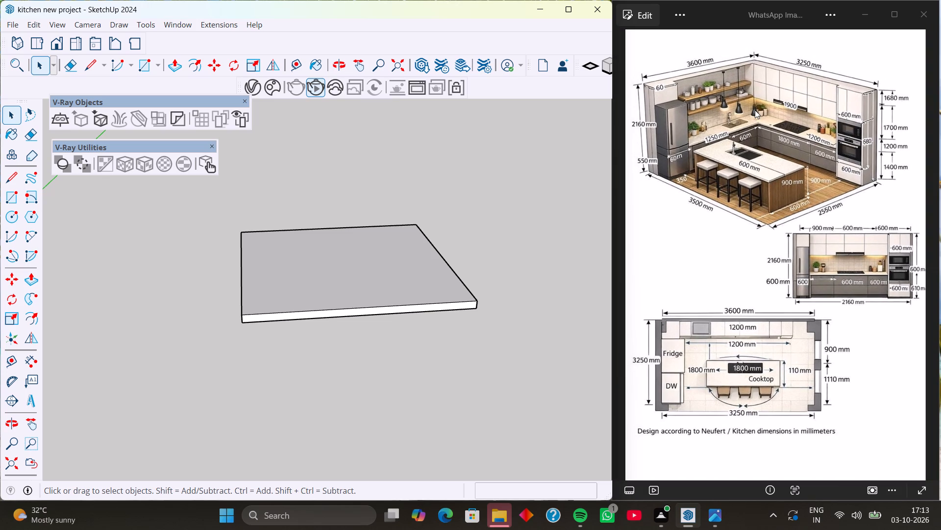
{"action": "scroll", "coordinate": [755, 110], "scroll_direction": "down", "scroll_amount": 7}
{"action": "scroll", "coordinate": [749, 111], "scroll_direction": "up", "scroll_amount": 1}
{"action": "scroll", "coordinate": [749, 111], "scroll_direction": "down", "scroll_amount": 1}
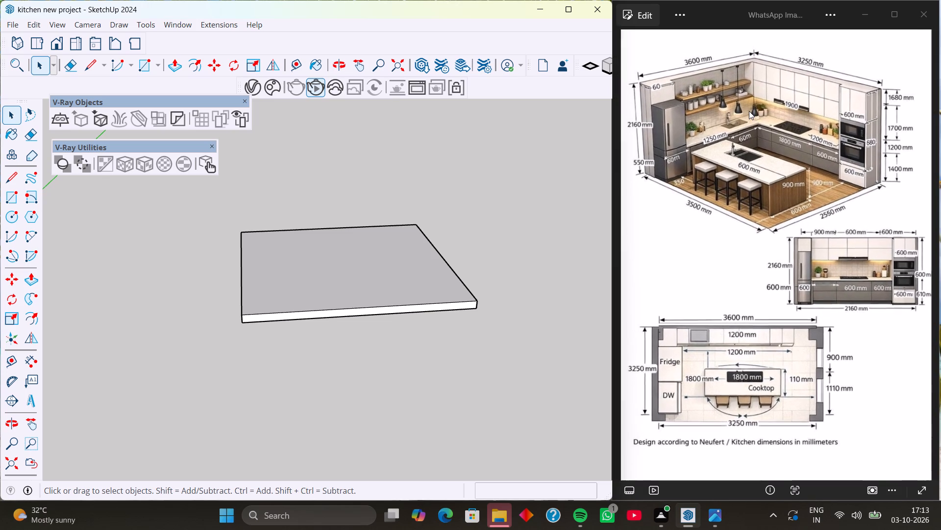
{"action": "scroll", "coordinate": [749, 111], "scroll_direction": "down", "scroll_amount": 1}
{"action": "scroll", "coordinate": [368, 397], "scroll_direction": "up", "scroll_amount": 2}
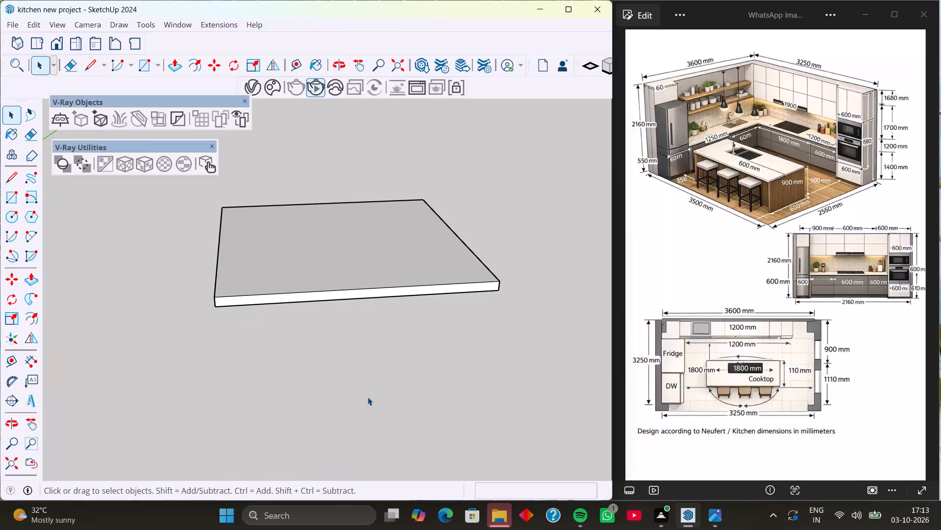
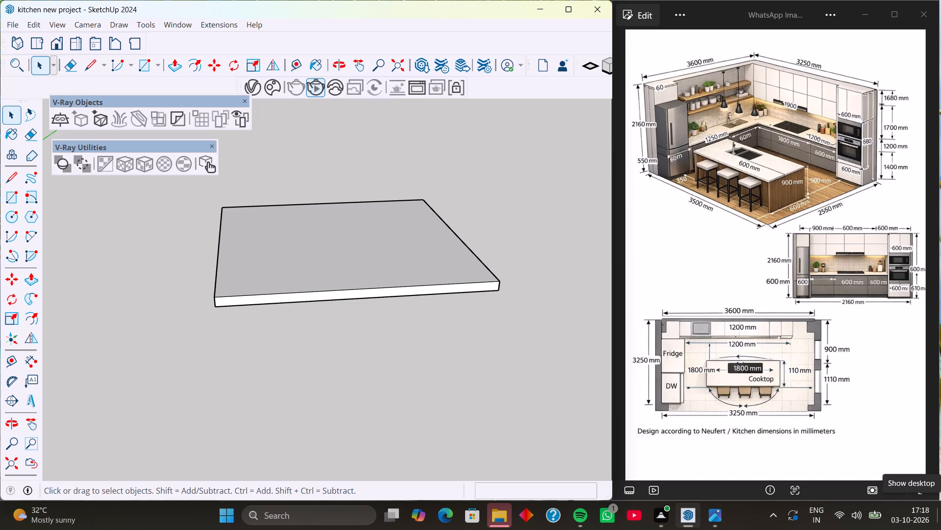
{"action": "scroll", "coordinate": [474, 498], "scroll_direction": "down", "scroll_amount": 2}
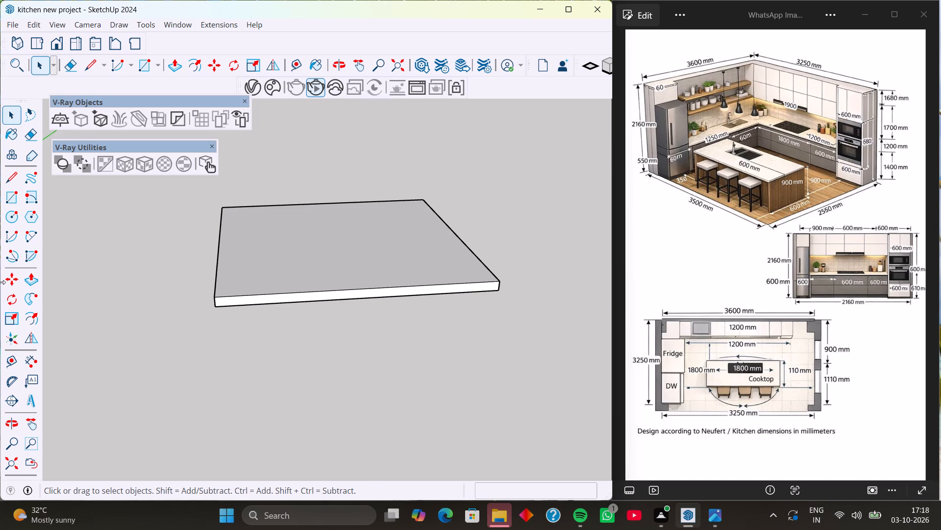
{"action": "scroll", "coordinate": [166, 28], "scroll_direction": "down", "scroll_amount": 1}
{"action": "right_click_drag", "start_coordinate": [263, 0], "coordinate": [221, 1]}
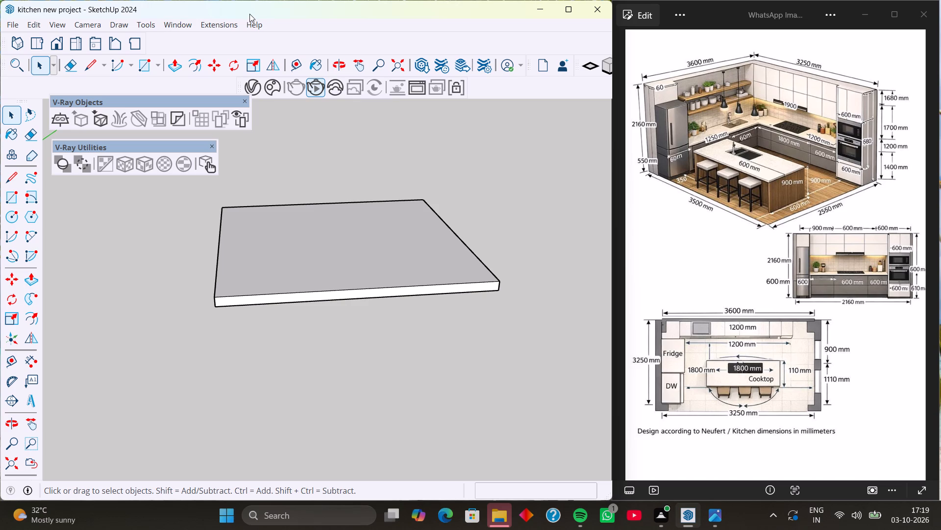
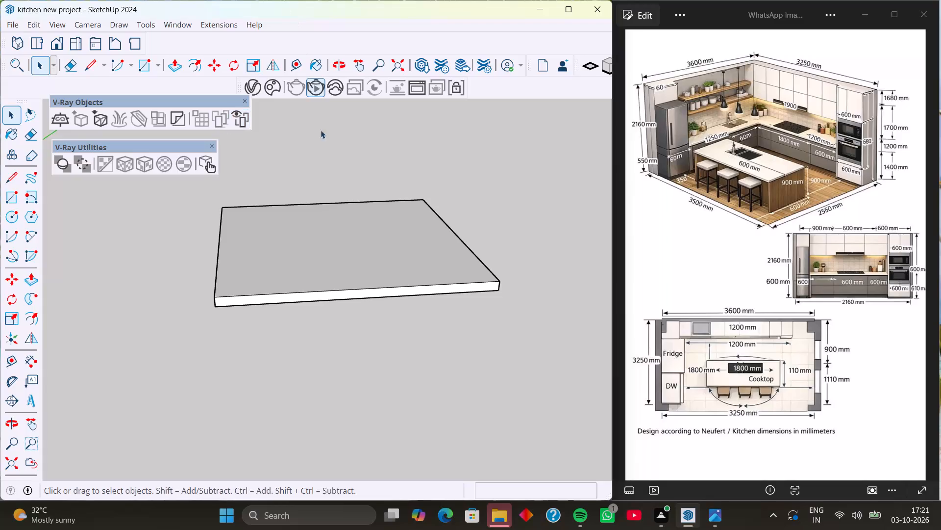
Delete the existing floor slab from the model.
{"action": "scroll", "coordinate": [343, 108], "scroll_direction": "down", "scroll_amount": 5}
{"action": "scroll", "coordinate": [335, 204], "scroll_direction": "down", "scroll_amount": 1}
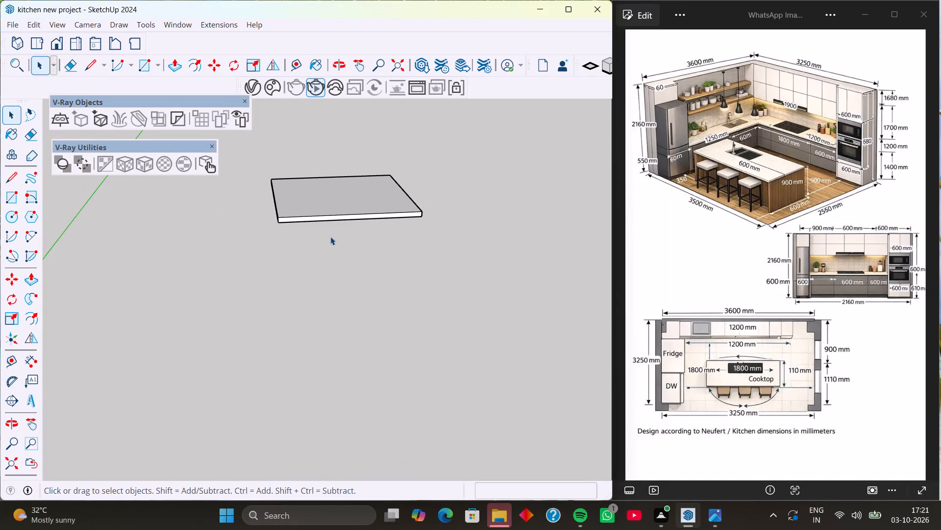
{"action": "middle_click_drag", "start_coordinate": [330, 237], "coordinate": [290, 413], "text": "shift"}
{"action": "scroll", "coordinate": [322, 391], "scroll_direction": "down", "scroll_amount": 5}
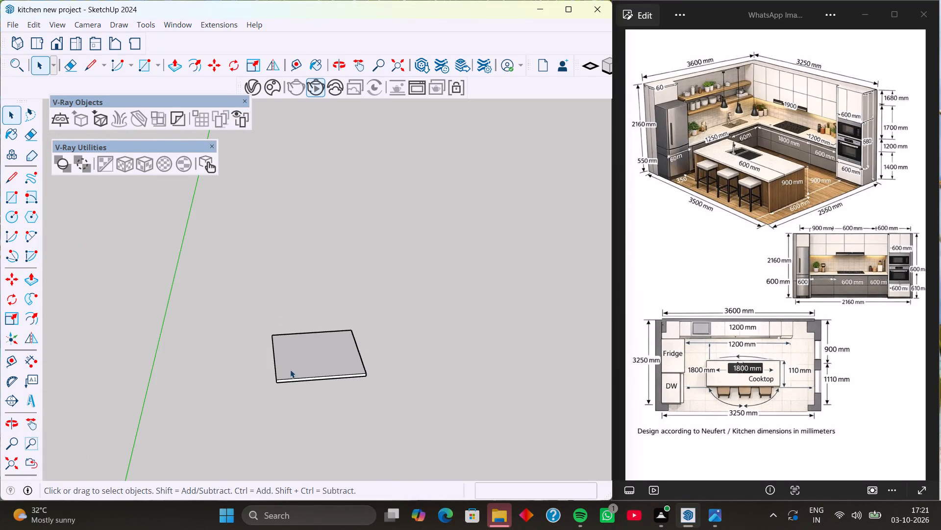
{"action": "left_click_drag", "start_coordinate": [243, 286], "coordinate": [448, 399]}
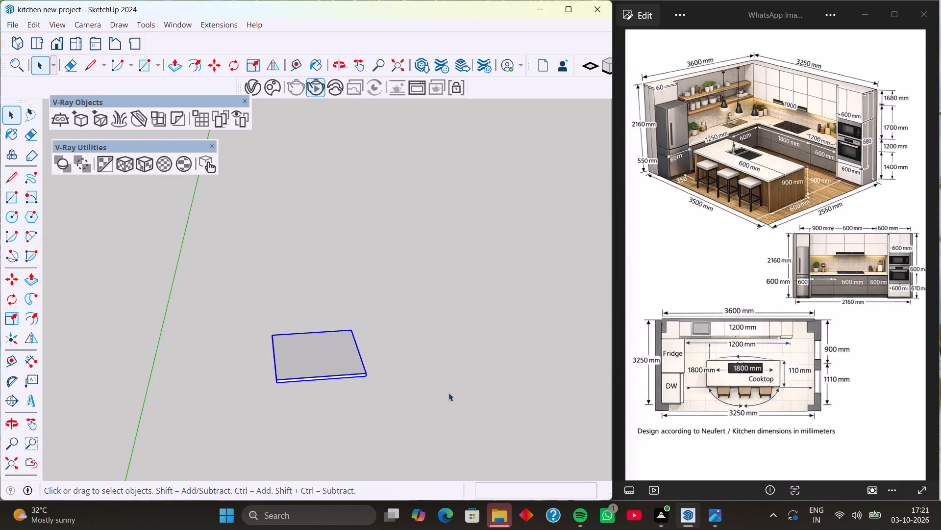
{"action": "key", "text": "Delete"}
Draw a freehand upright rectangle locked to the vertical plane perpendicular to the green axis.
{"action": "key", "text": "r"}
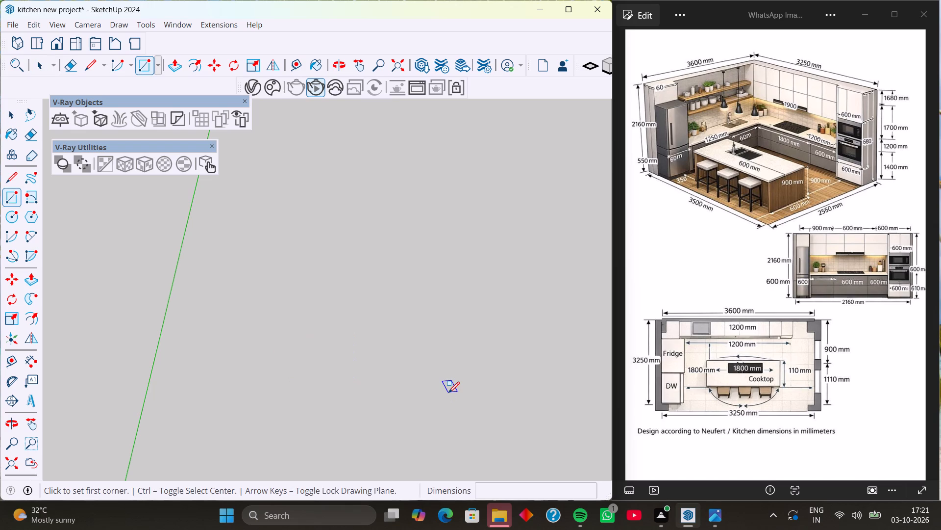
{"action": "key", "text": "Left"}
{"action": "left_click", "coordinate": [260, 289]}
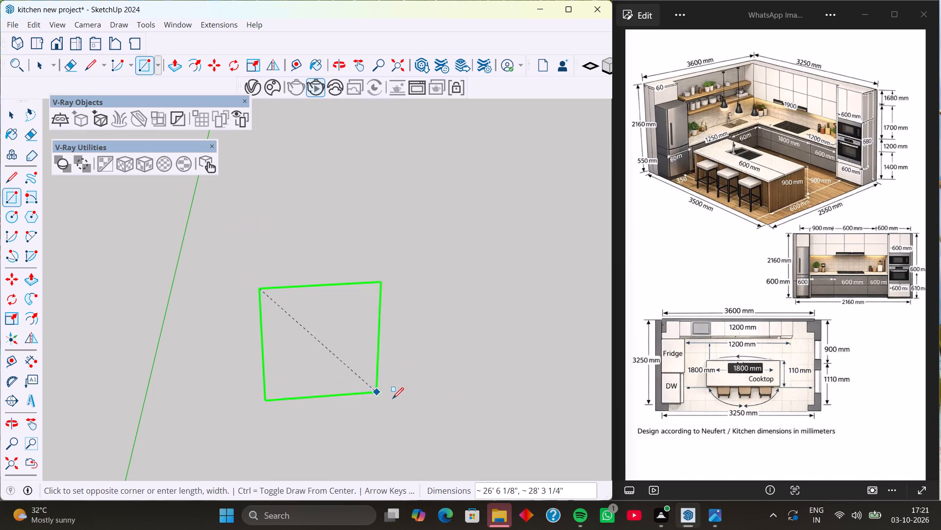
{"action": "left_click", "coordinate": [413, 417]}
{"action": "key", "text": "space"}
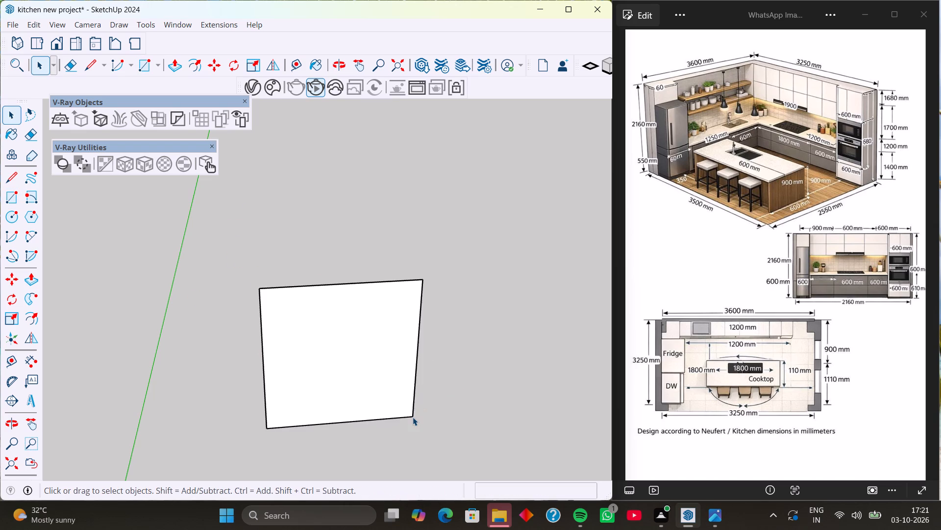
Make a group from the upright rectangle's face and its edges.
{"action": "triple_click", "coordinate": [392, 308]}
{"action": "double_click", "coordinate": [392, 308]}
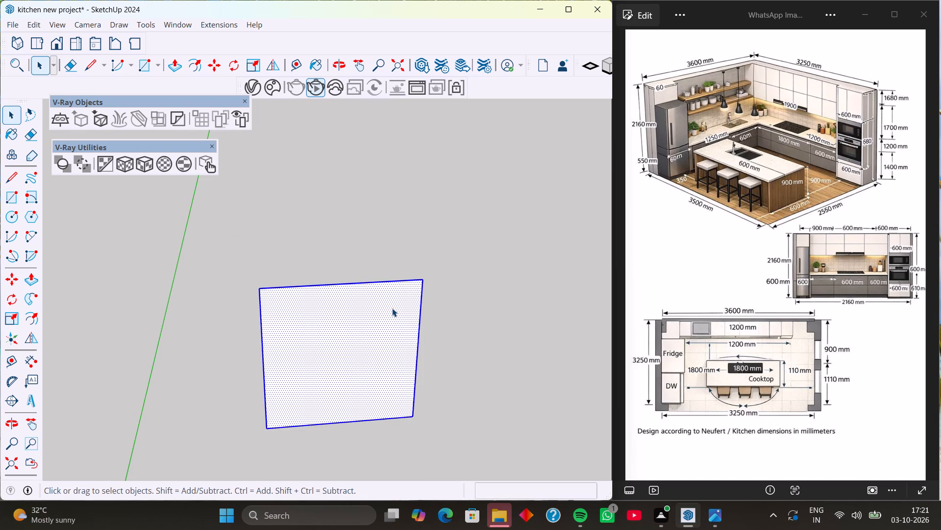
{"action": "right_click", "coordinate": [392, 308]}
{"action": "left_click", "coordinate": [437, 113]}
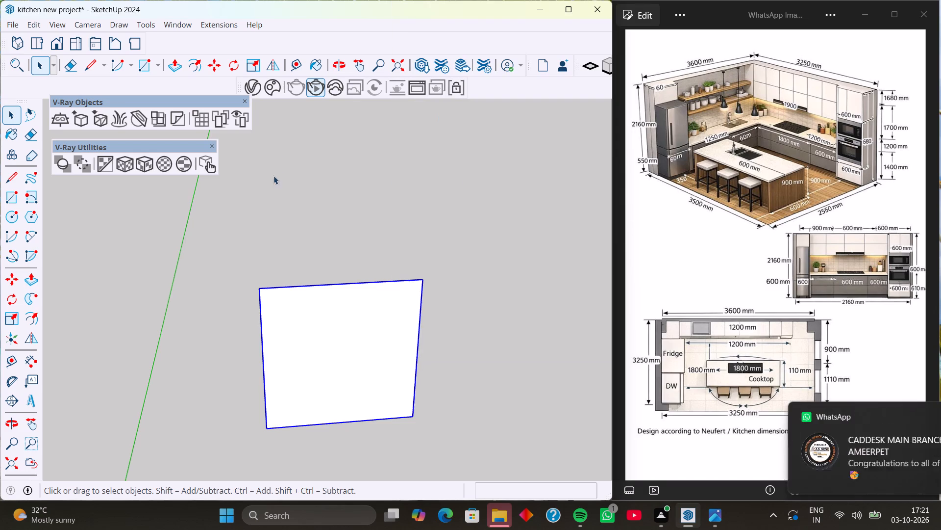
Close the kitchen reference picture and maximize the modelling window.
{"action": "scroll", "coordinate": [267, 202], "scroll_direction": "down", "scroll_amount": 4}
{"action": "middle_click_drag", "start_coordinate": [313, 330], "coordinate": [252, 338]}
{"action": "scroll", "coordinate": [252, 338], "scroll_direction": "down", "scroll_amount": 1}
{"action": "middle_click_drag", "start_coordinate": [277, 342], "coordinate": [299, 329]}
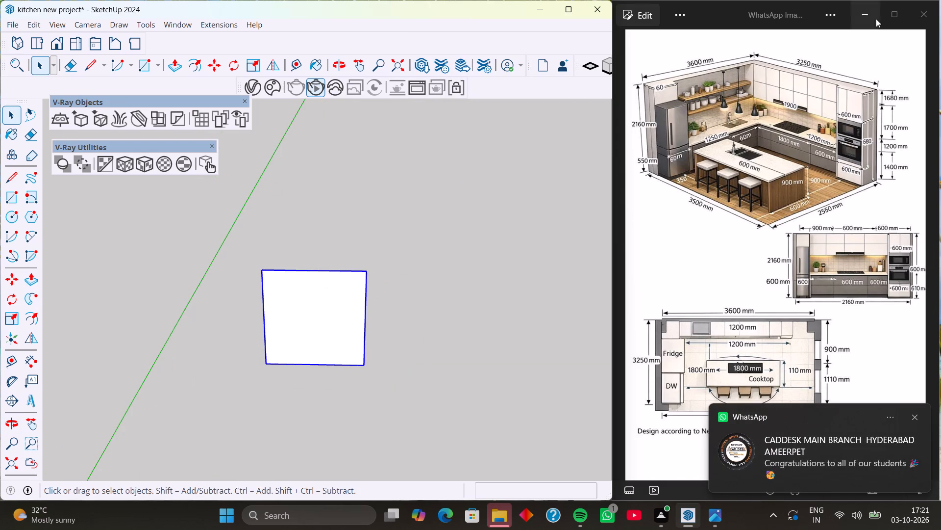
{"action": "left_click", "coordinate": [926, 19]}
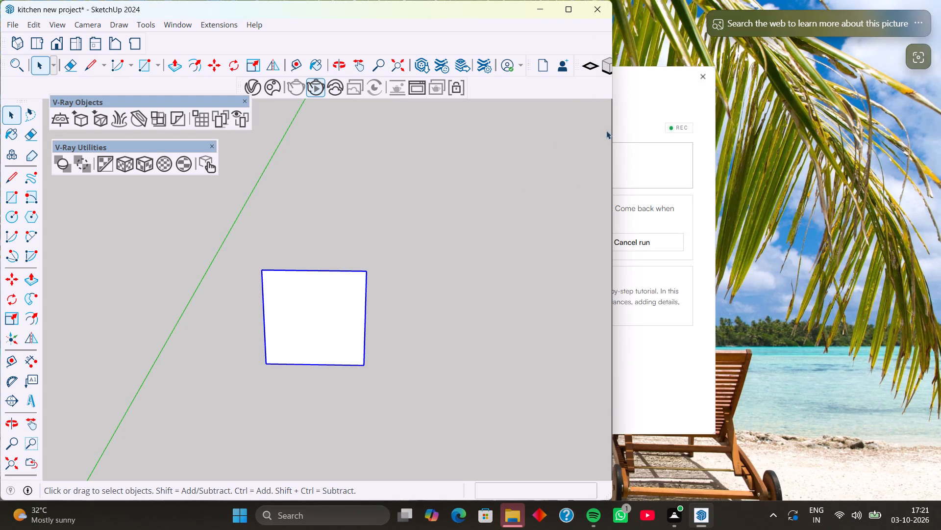
{"action": "left_click", "coordinate": [568, 8]}
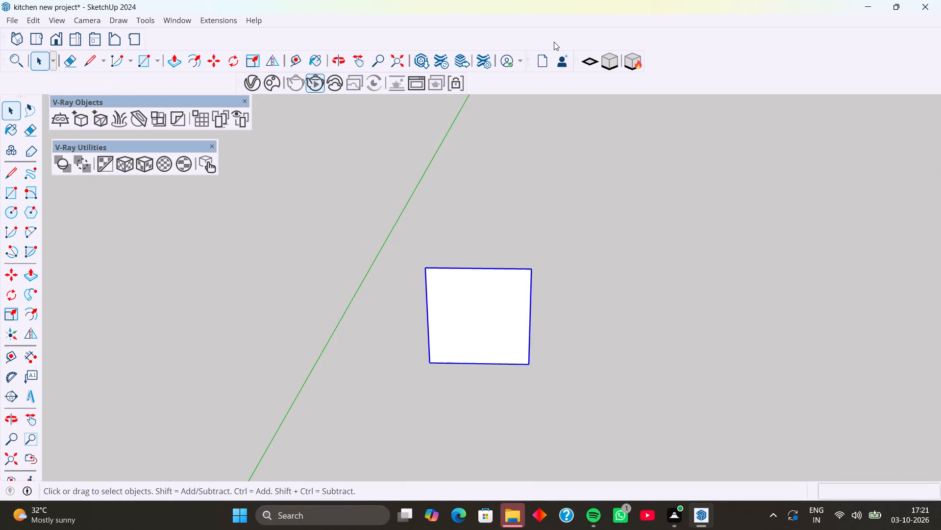
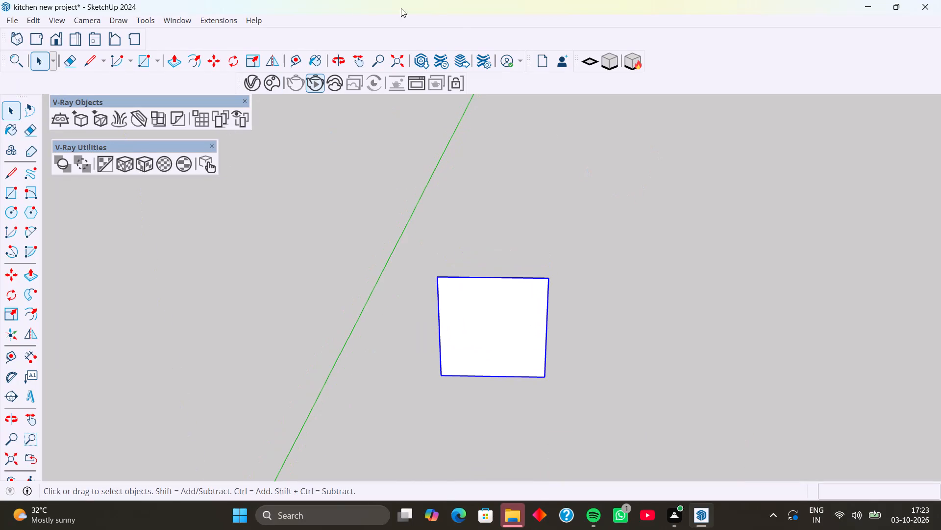
Open the Chaos Cosmos asset browser.
{"action": "left_click", "coordinate": [272, 79]}
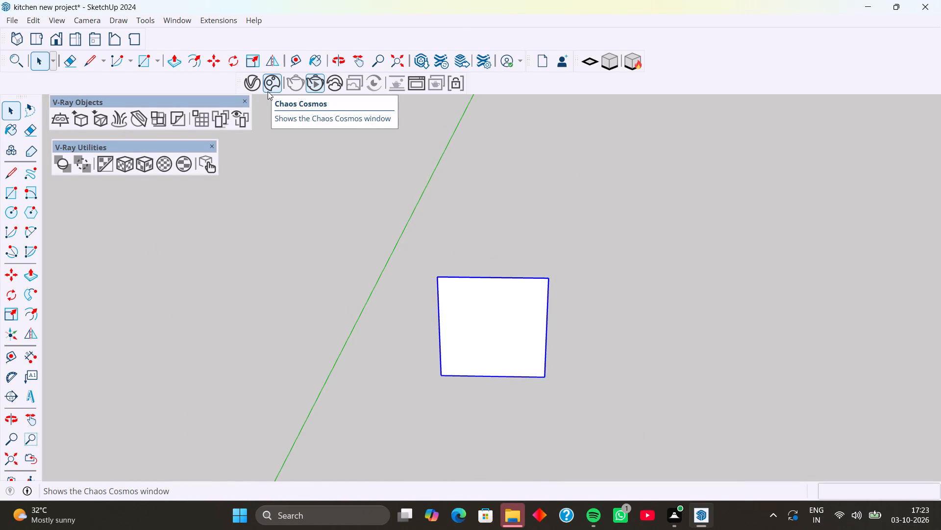
{"action": "left_click", "coordinate": [270, 86]}
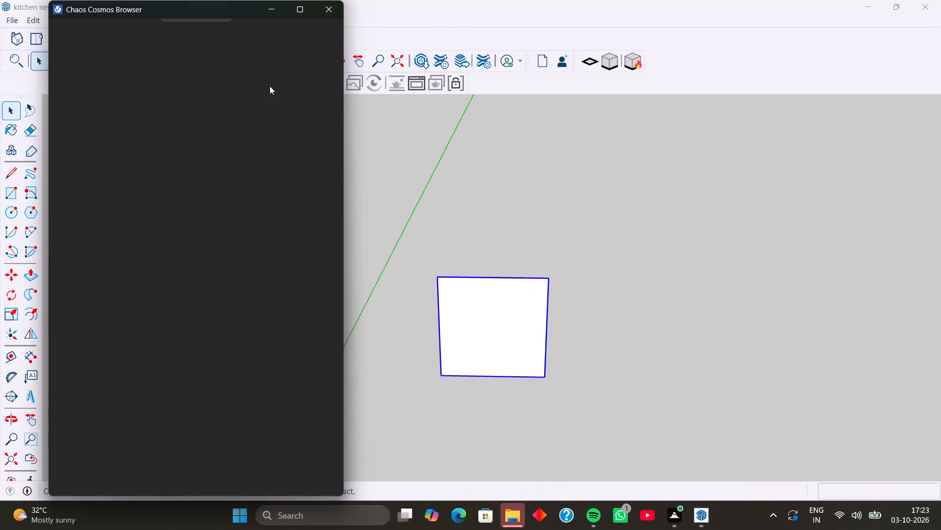
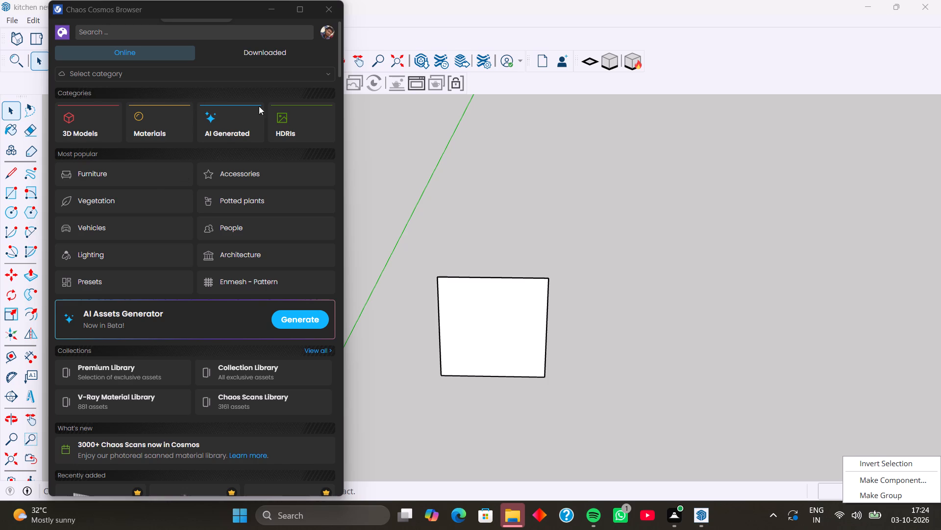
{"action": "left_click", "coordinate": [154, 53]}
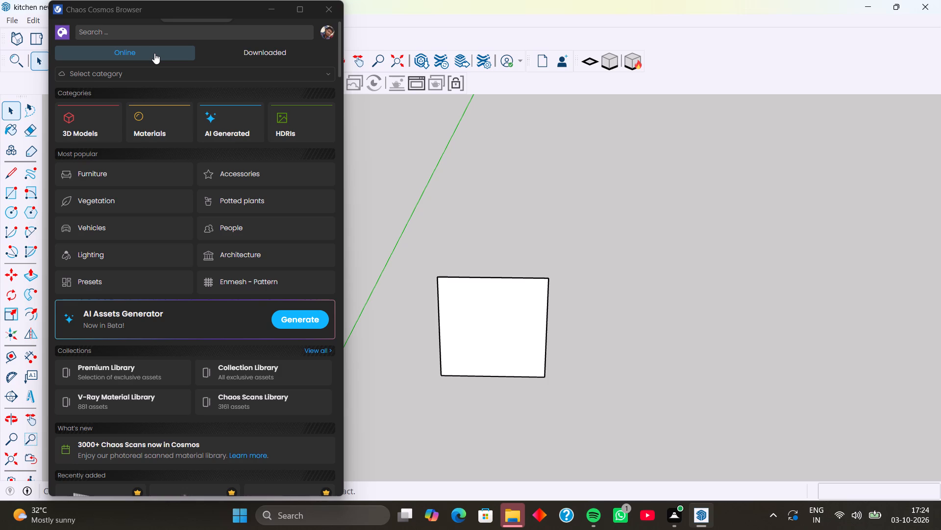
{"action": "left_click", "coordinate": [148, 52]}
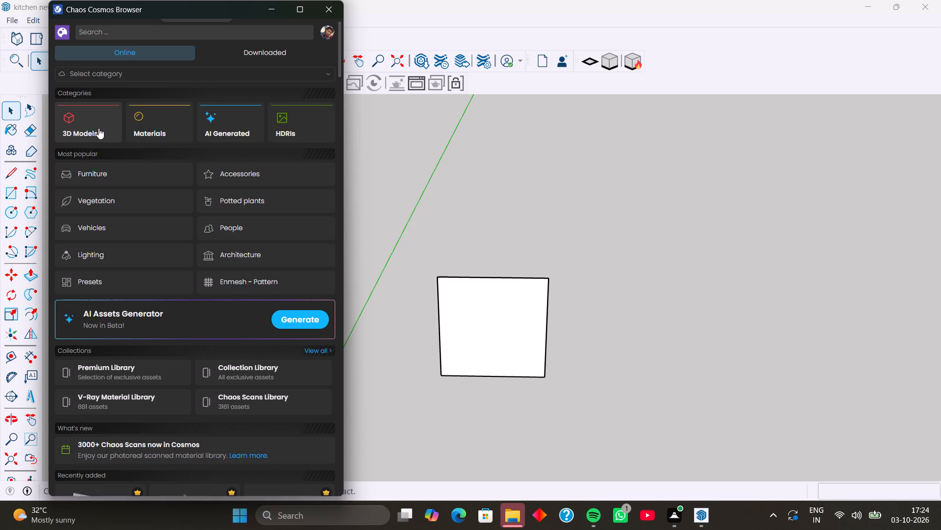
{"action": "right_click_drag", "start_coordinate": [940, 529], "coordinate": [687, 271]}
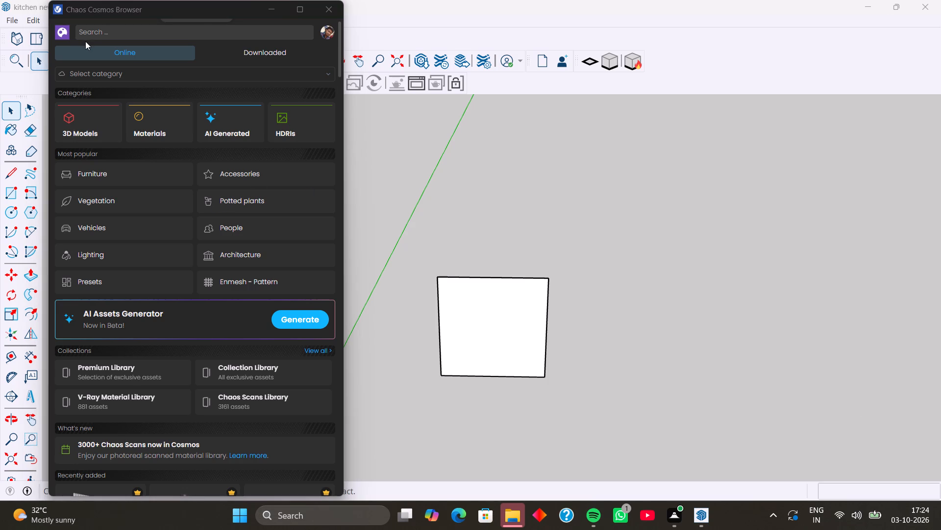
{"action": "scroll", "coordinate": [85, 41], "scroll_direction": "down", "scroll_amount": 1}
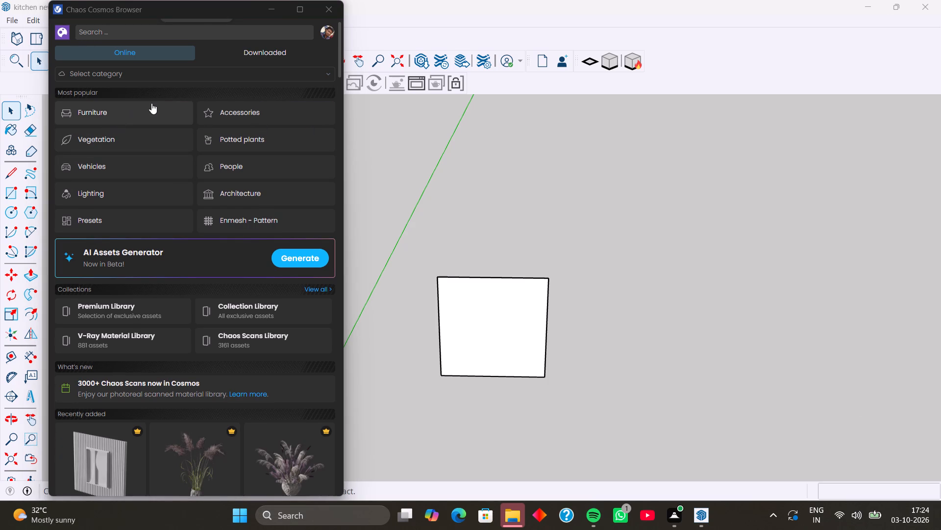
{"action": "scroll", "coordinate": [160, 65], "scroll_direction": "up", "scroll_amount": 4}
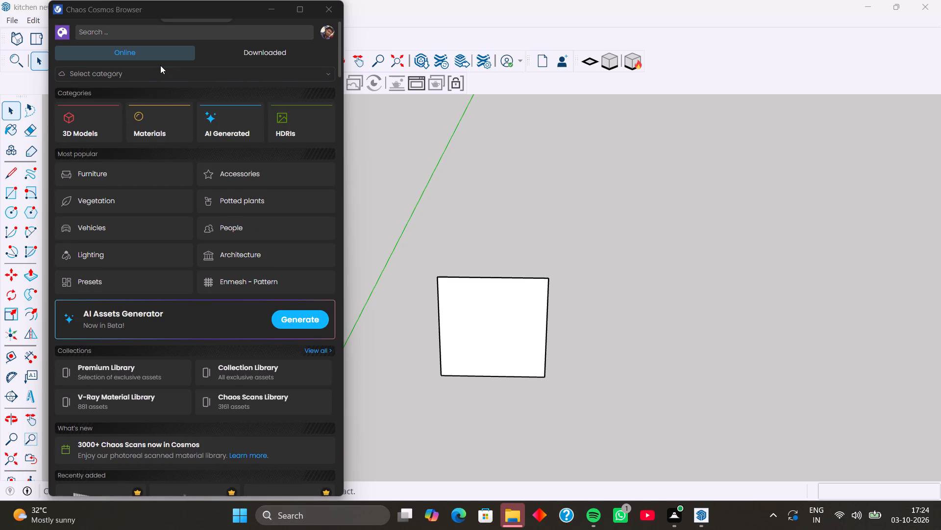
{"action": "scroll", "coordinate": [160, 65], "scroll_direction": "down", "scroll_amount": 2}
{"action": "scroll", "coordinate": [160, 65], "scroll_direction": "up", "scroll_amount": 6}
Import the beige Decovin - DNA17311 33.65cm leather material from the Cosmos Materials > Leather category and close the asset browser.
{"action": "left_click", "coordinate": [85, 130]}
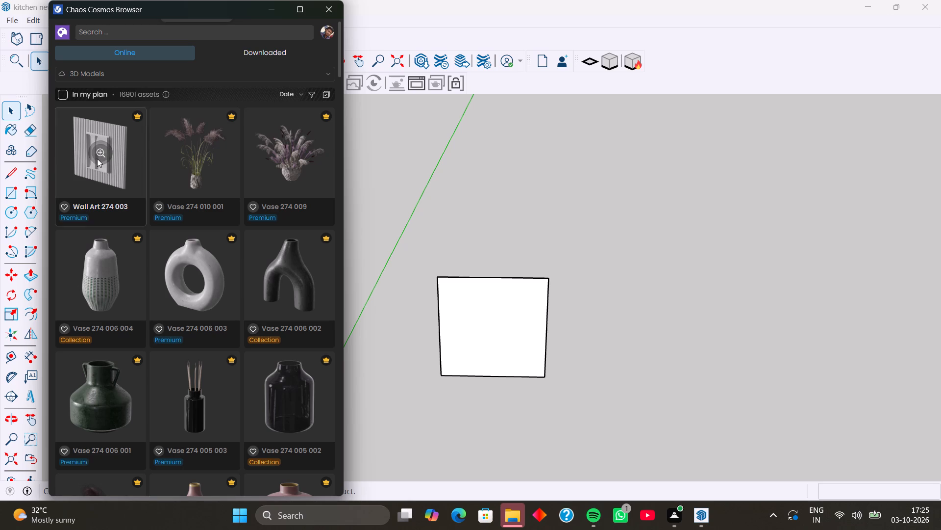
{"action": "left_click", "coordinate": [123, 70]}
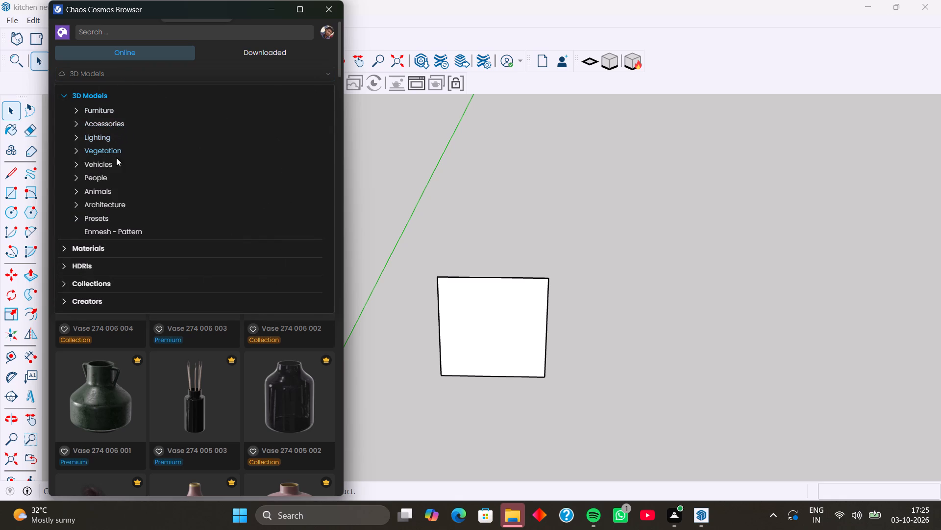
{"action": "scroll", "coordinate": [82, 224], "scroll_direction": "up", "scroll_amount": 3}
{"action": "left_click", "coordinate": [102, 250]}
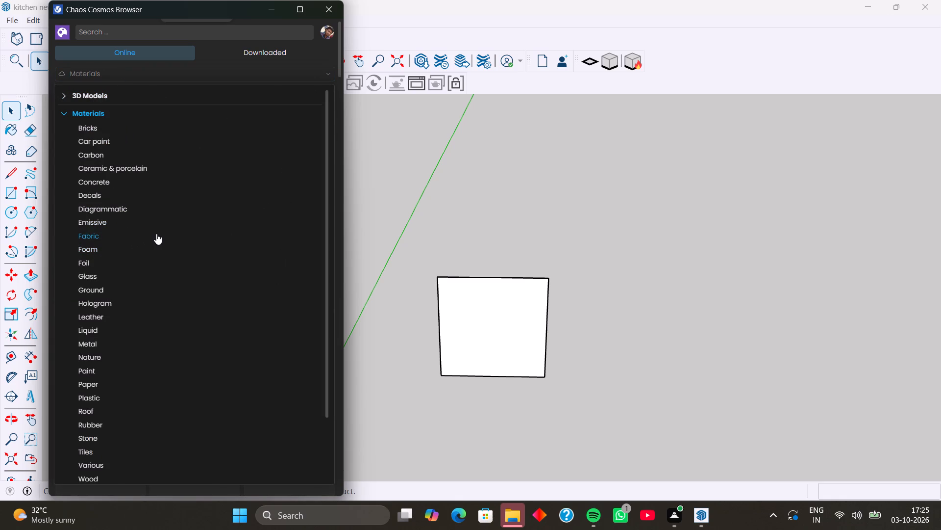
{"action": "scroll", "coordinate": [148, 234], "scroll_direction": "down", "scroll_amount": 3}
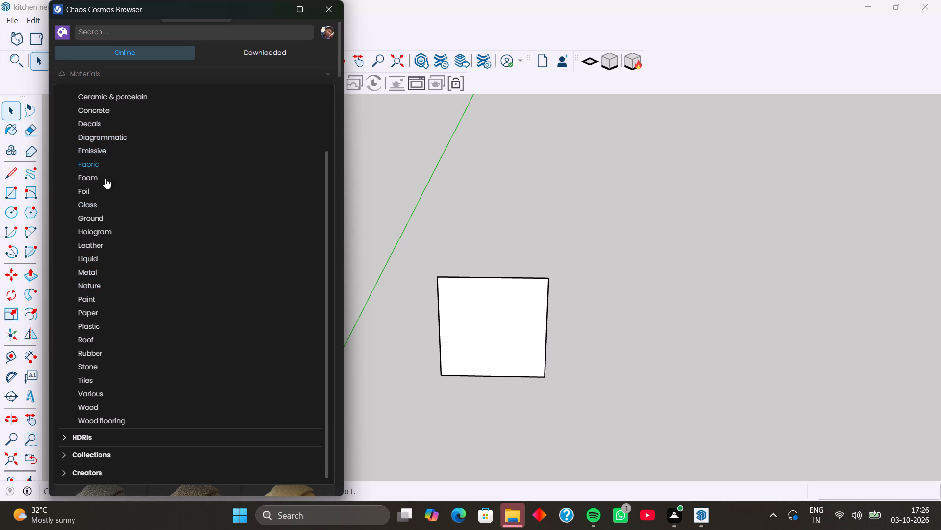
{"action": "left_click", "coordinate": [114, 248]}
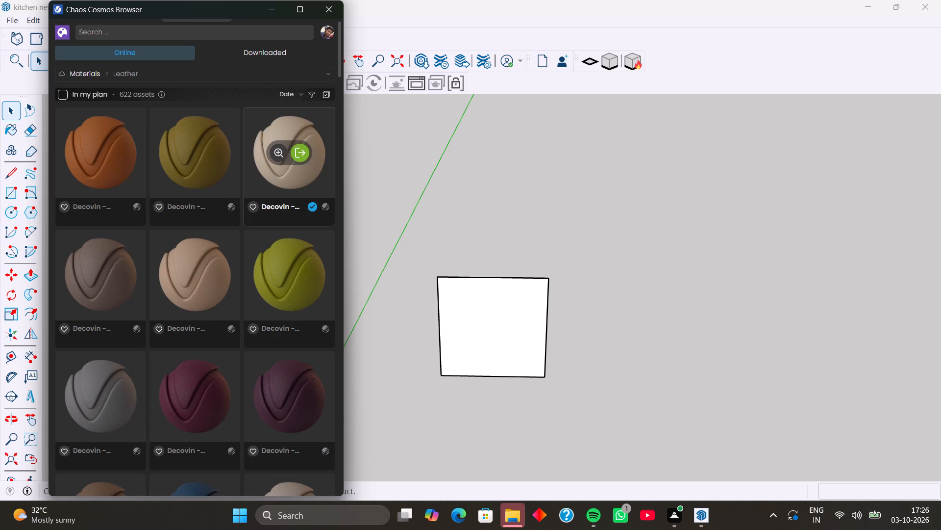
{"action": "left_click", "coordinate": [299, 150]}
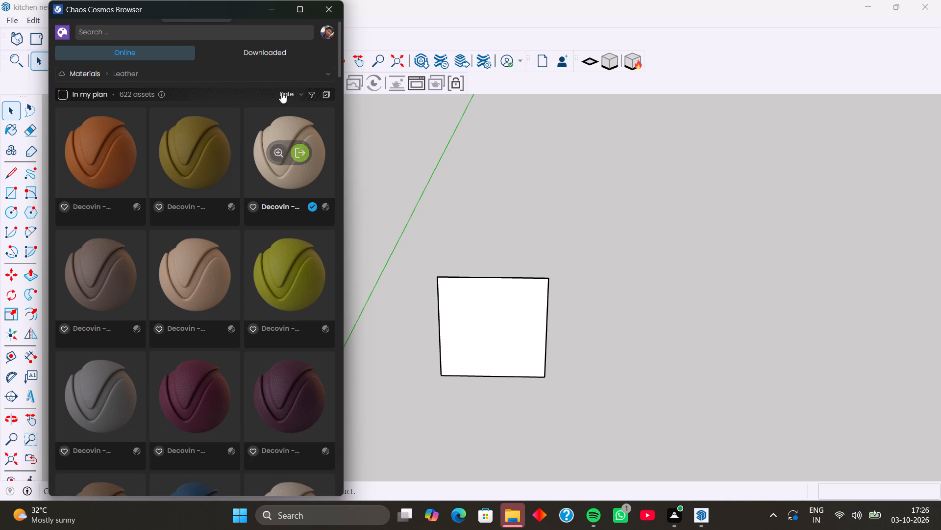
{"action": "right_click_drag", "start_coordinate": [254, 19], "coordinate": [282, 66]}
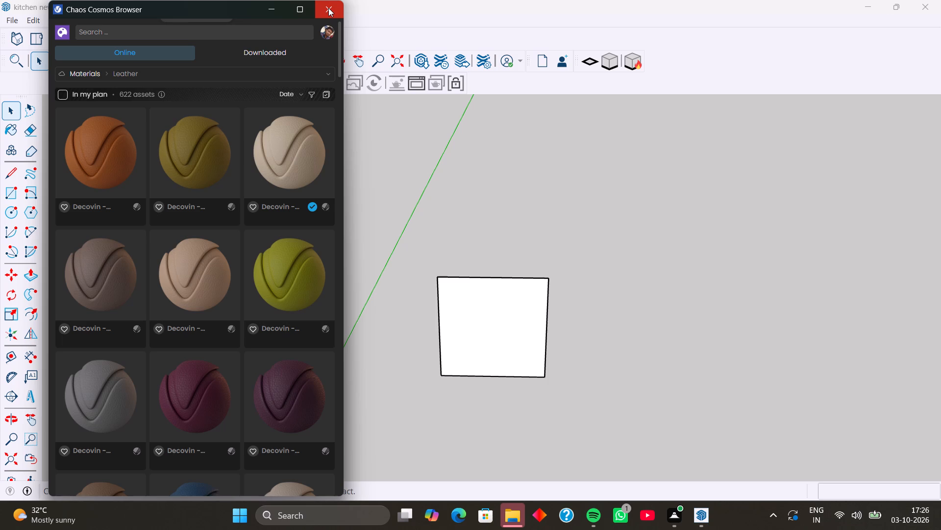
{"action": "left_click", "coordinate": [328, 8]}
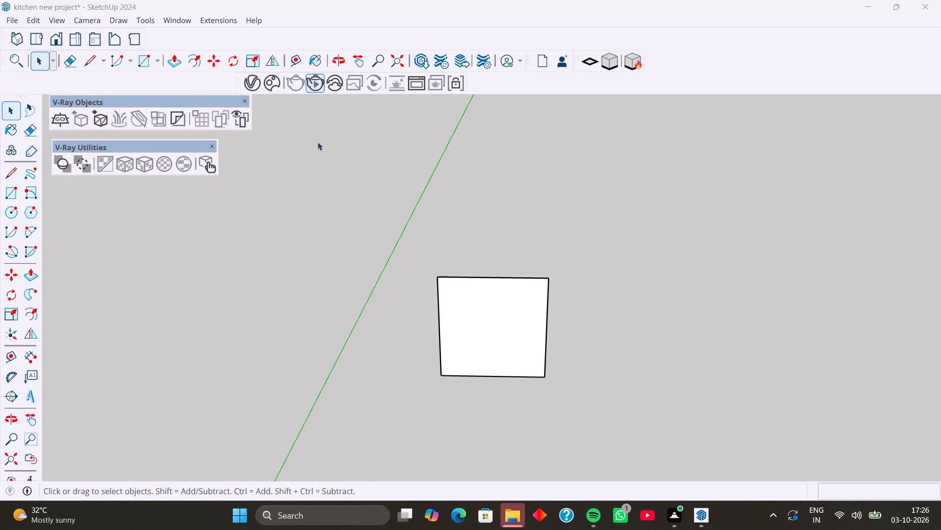
Open the V-Ray Asset Editor, move it clear of the model, and purge the unused assets.
{"action": "left_click", "coordinate": [255, 80]}
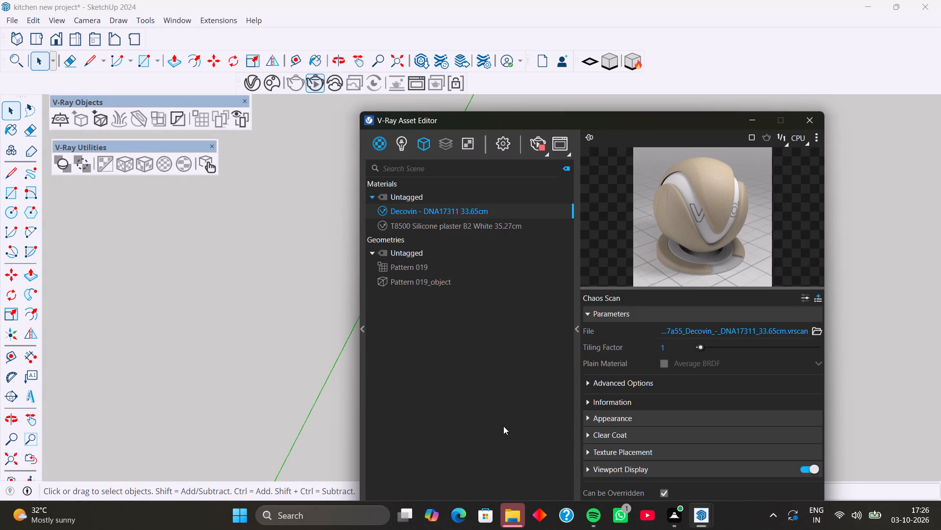
{"action": "scroll", "coordinate": [510, 383], "scroll_direction": "down", "scroll_amount": 3}
{"action": "left_click_drag", "start_coordinate": [616, 119], "coordinate": [696, 66]}
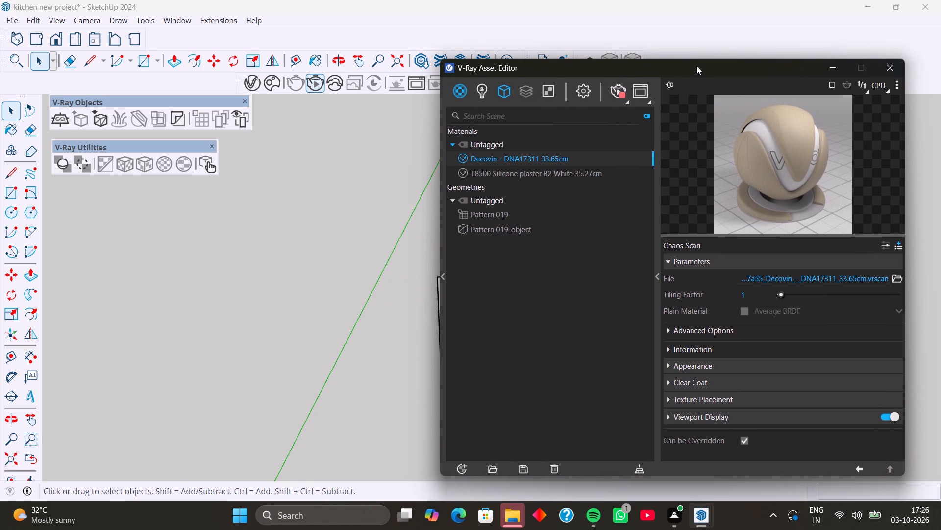
{"action": "left_click_drag", "start_coordinate": [635, 462], "coordinate": [635, 467]}
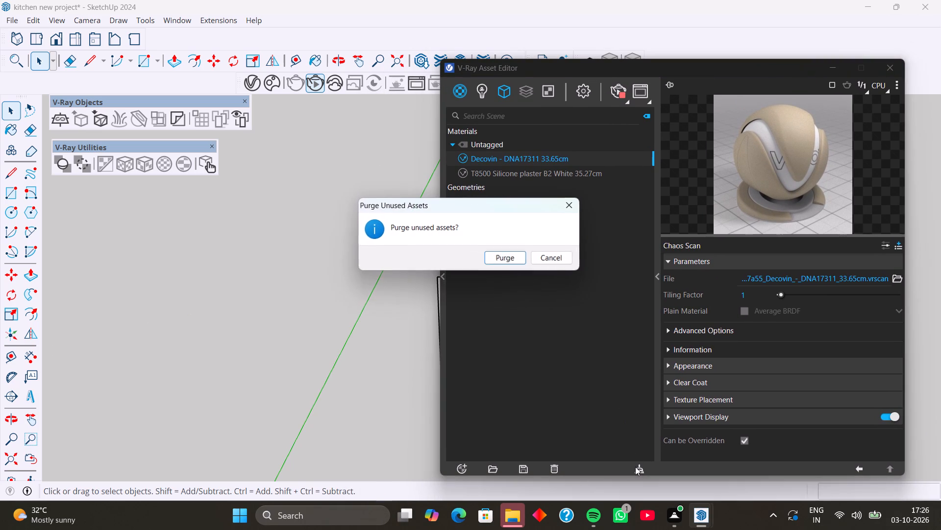
{"action": "left_click", "coordinate": [511, 258]}
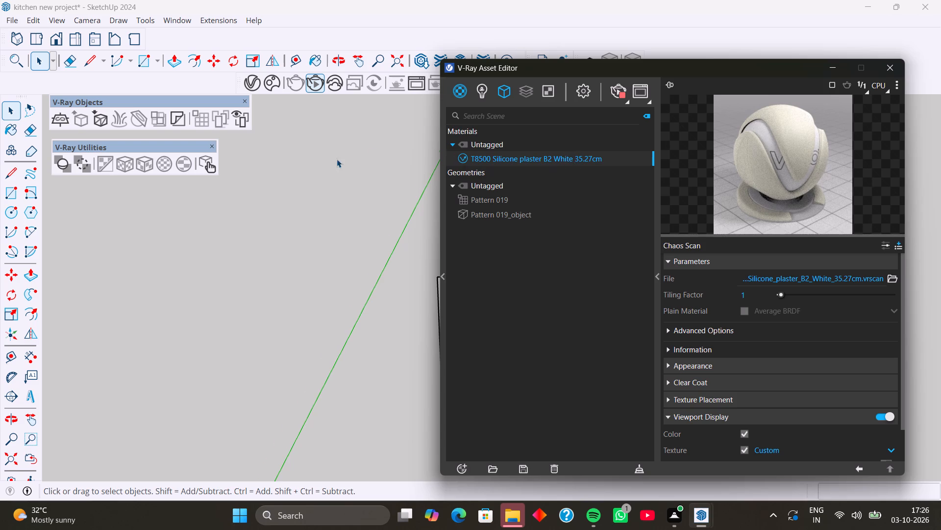
Apply the T8500 Silicone plaster B2 White 35.27cm material to the plain white upright rectangle group.
{"action": "scroll", "coordinate": [327, 163], "scroll_direction": "down", "scroll_amount": 13}
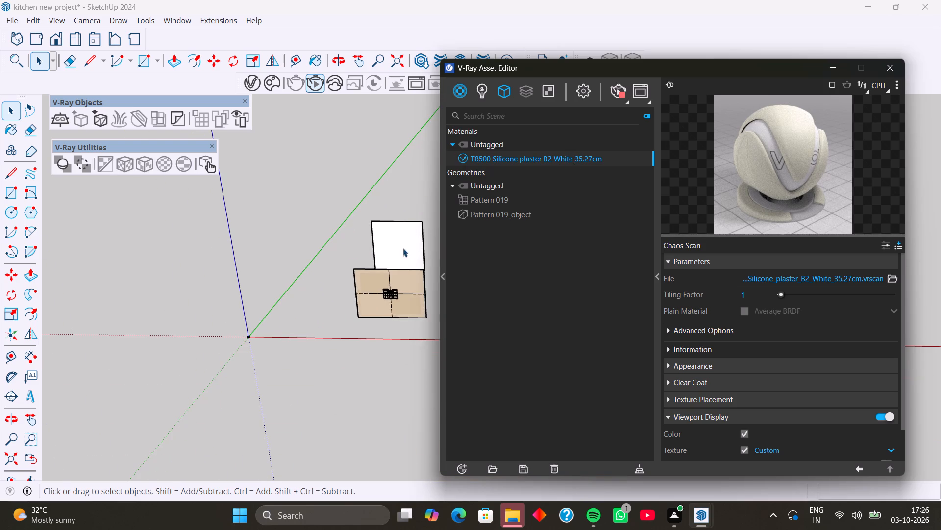
{"action": "left_click", "coordinate": [403, 248]}
{"action": "left_click", "coordinate": [520, 160]}
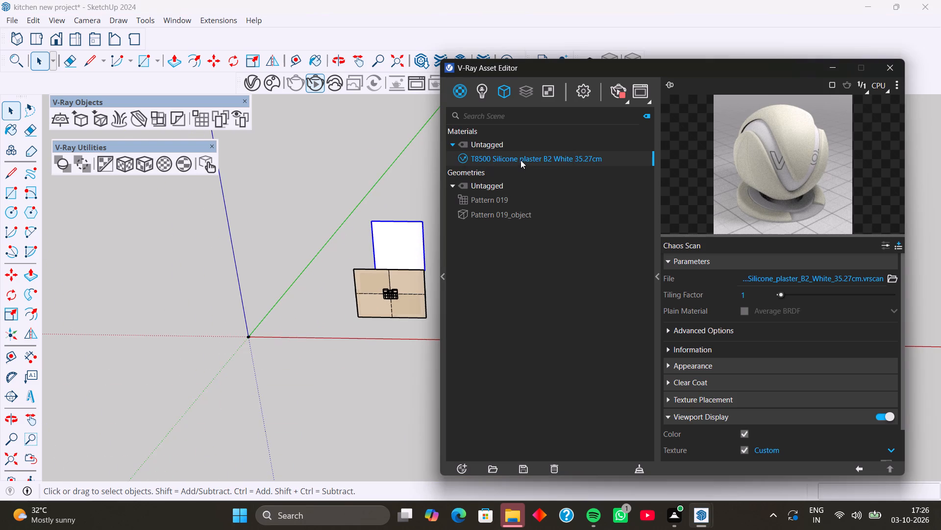
{"action": "right_click", "coordinate": [520, 160]}
{"action": "left_click", "coordinate": [539, 188]}
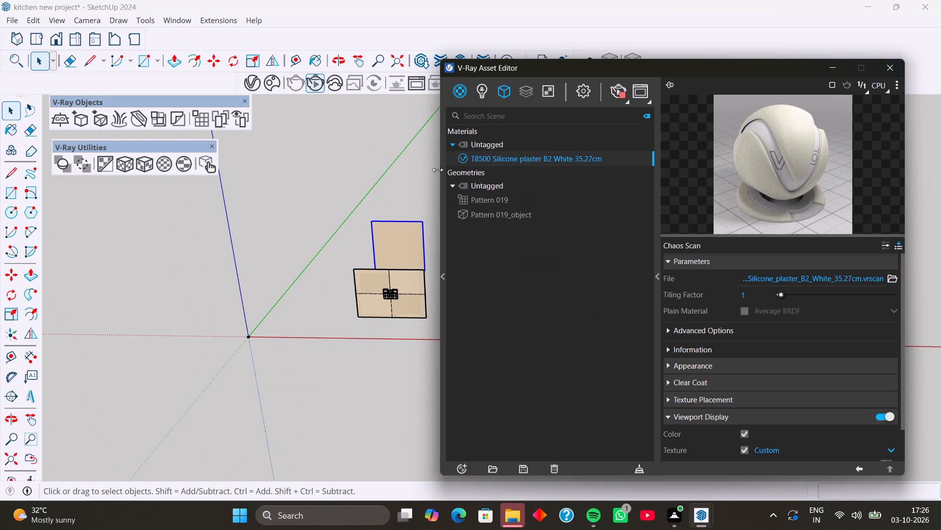
Apply the Pattern 019 Enmesh geometry to the selected upright rectangle group.
{"action": "scroll", "coordinate": [395, 241], "scroll_direction": "up", "scroll_amount": 4}
{"action": "middle_click_drag", "start_coordinate": [400, 221], "coordinate": [414, 218]}
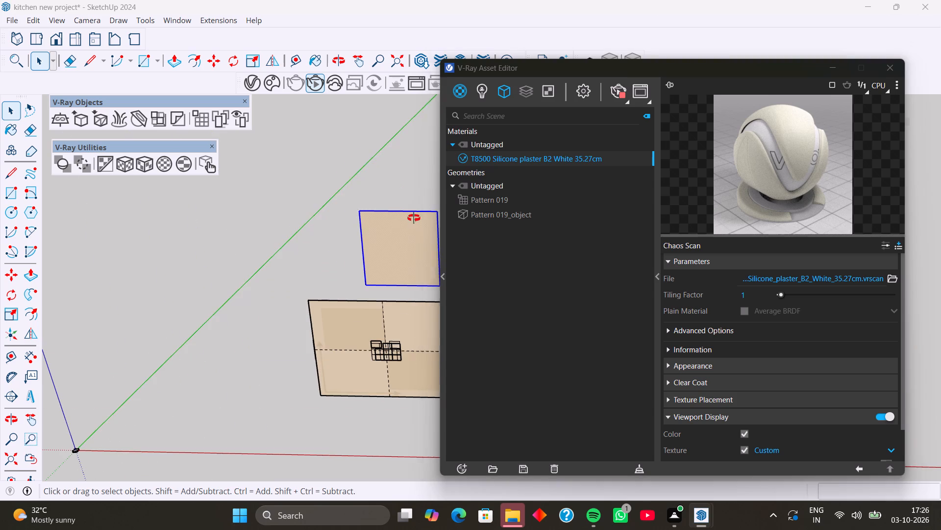
{"action": "middle_click_drag", "start_coordinate": [414, 218], "coordinate": [426, 218]}
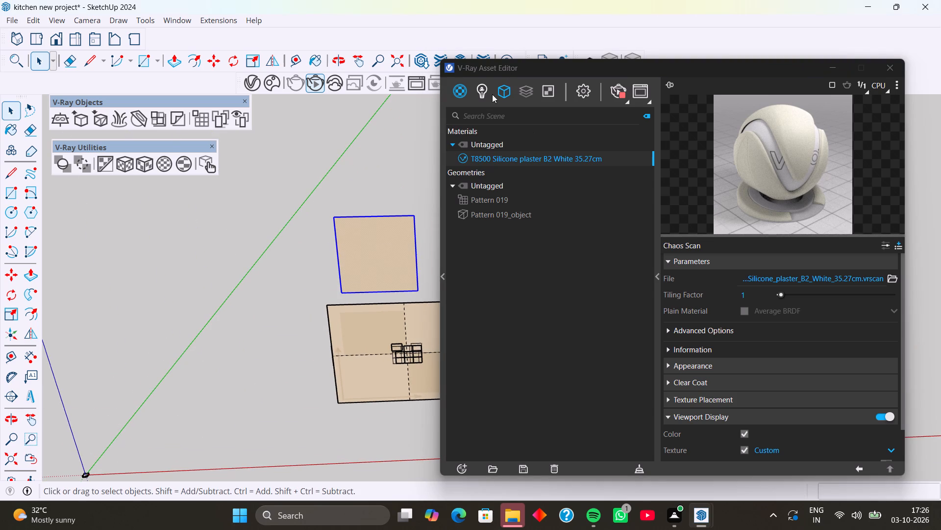
{"action": "left_click", "coordinate": [501, 91]}
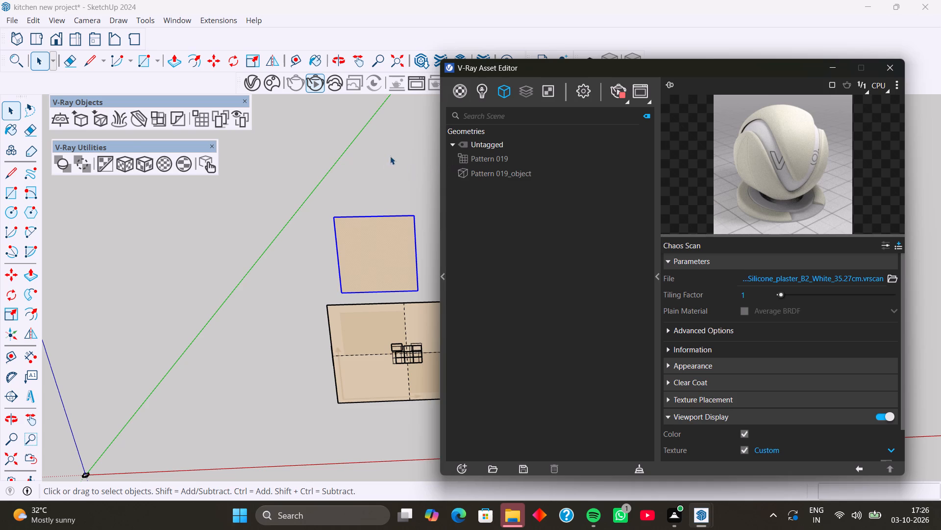
{"action": "scroll", "coordinate": [391, 156], "scroll_direction": "down", "scroll_amount": 1}
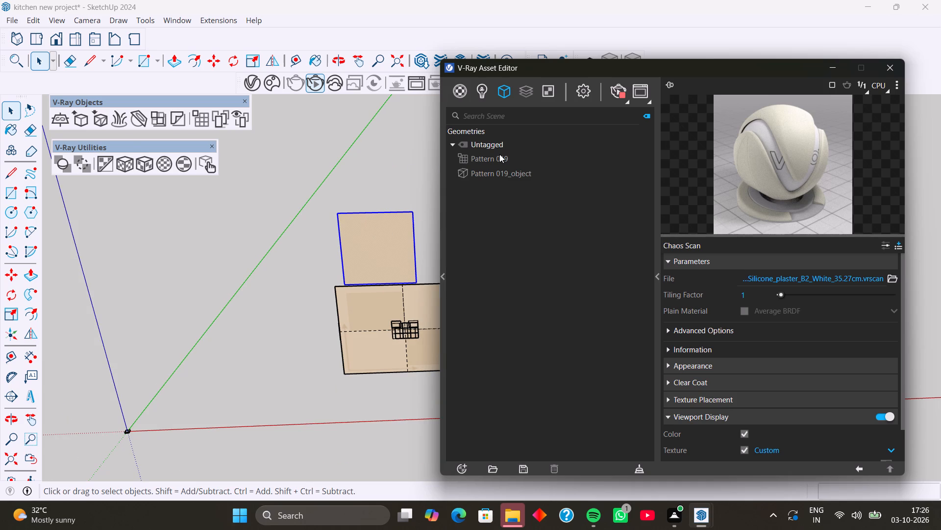
{"action": "left_click", "coordinate": [499, 91]}
{"action": "left_click", "coordinate": [486, 170]}
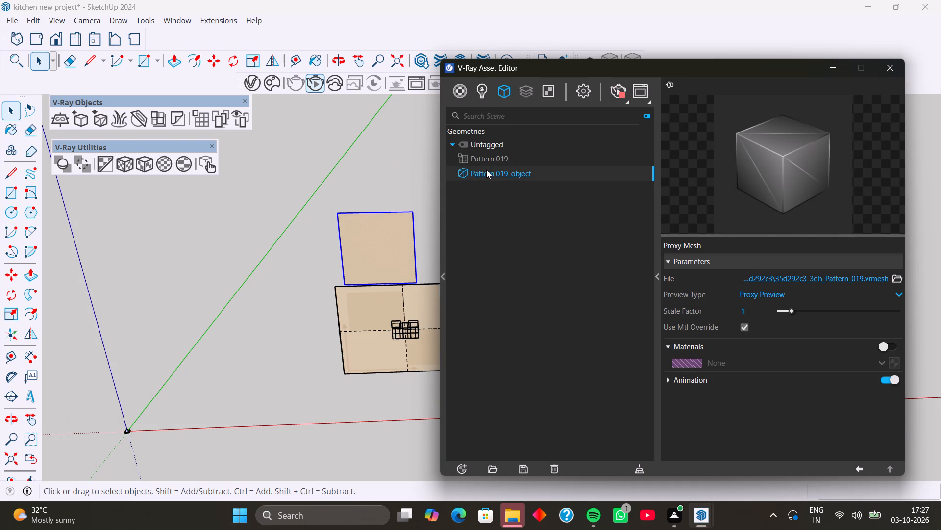
{"action": "left_click", "coordinate": [474, 161]}
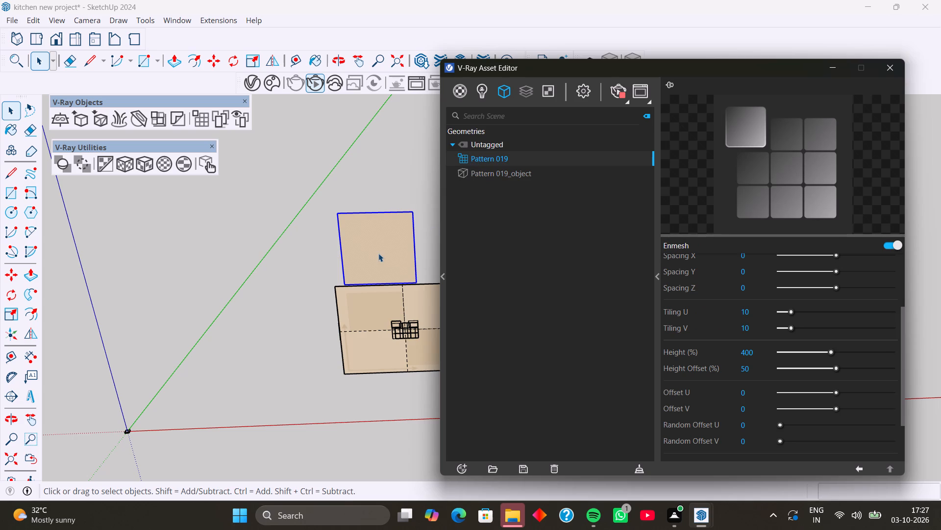
{"action": "right_click", "coordinate": [376, 246]}
{"action": "left_click", "coordinate": [362, 226]}
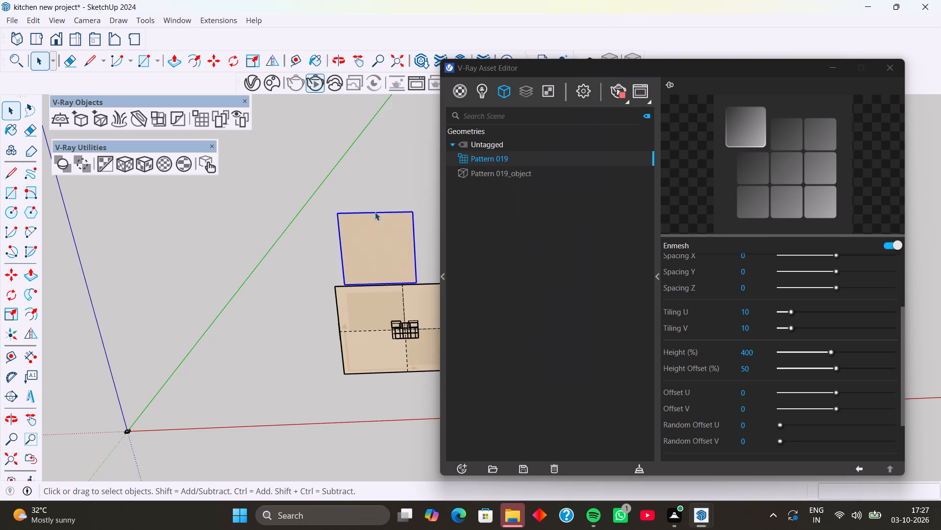
{"action": "right_click", "coordinate": [496, 154]}
{"action": "left_click", "coordinate": [525, 181]}
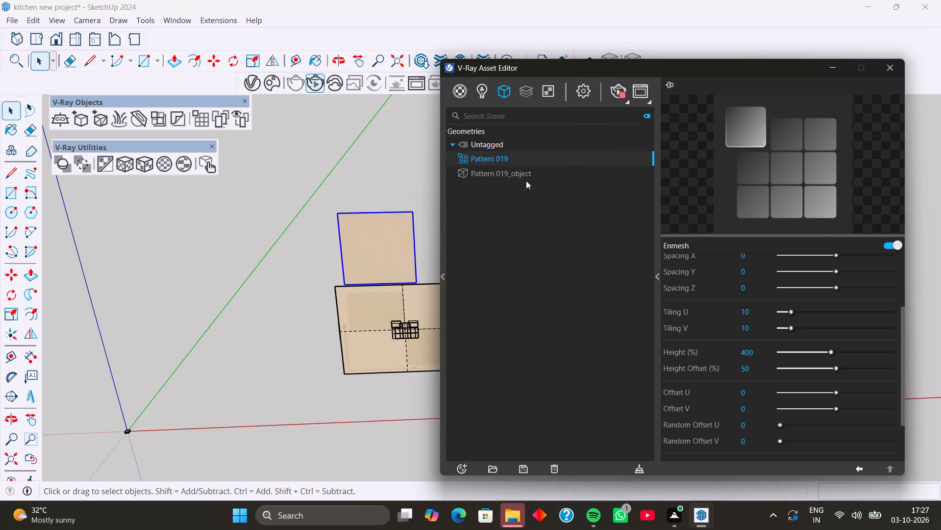
Apply the fitted tri-planar texture projection to the selected rectangle group carrying the Enmesh pattern.
{"action": "scroll", "coordinate": [473, 163], "scroll_direction": "down", "scroll_amount": 2}
{"action": "scroll", "coordinate": [422, 172], "scroll_direction": "down", "scroll_amount": 1}
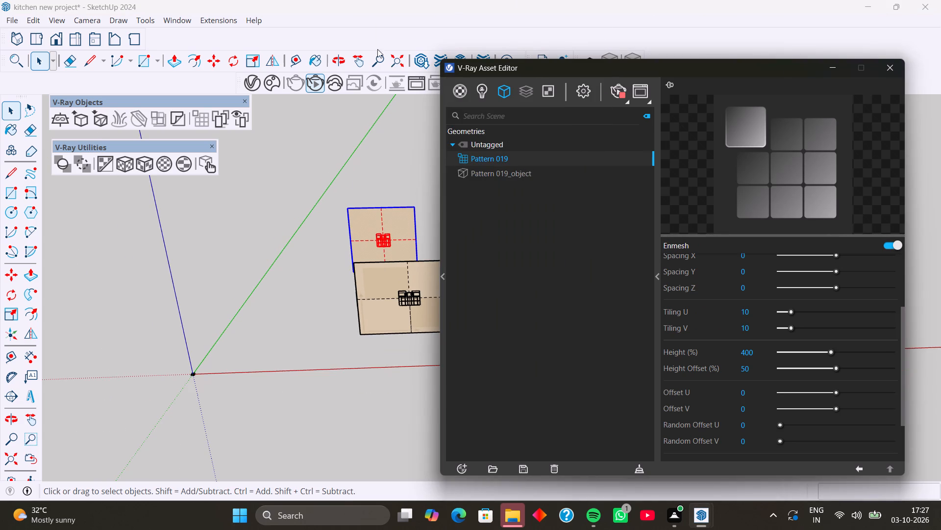
{"action": "left_click", "coordinate": [144, 170]}
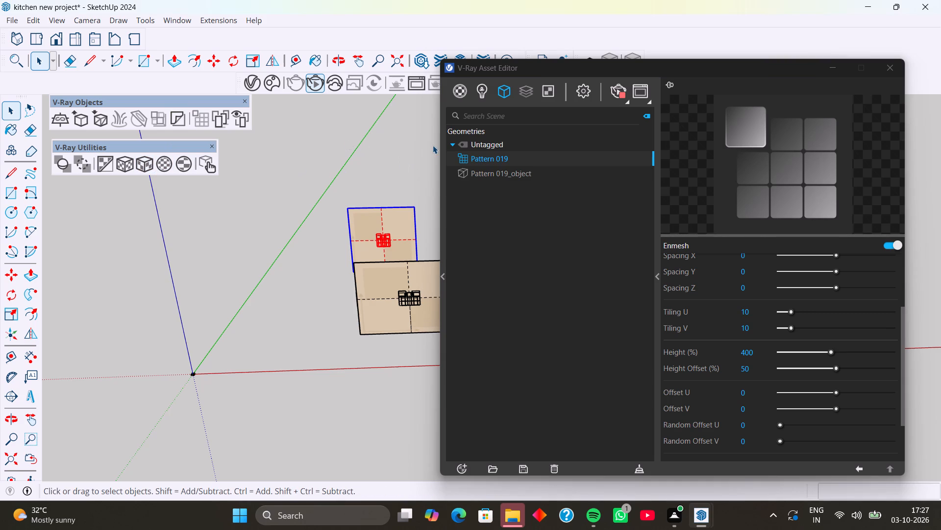
Restart the V-Ray Interactive render, examine the Enmesh pattern on both upright rectangles up close, and minimize the frame buffer.
{"action": "double_click", "coordinate": [613, 89]}
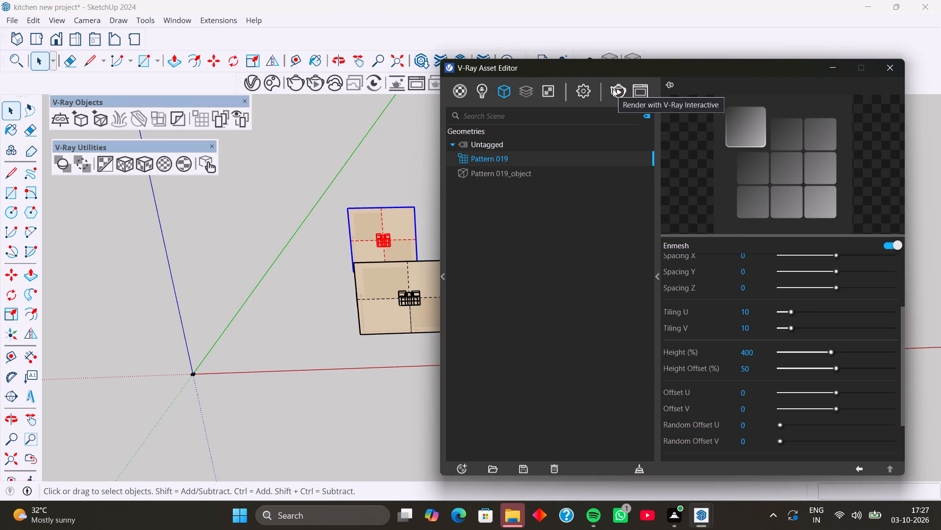
{"action": "left_click", "coordinate": [613, 89]}
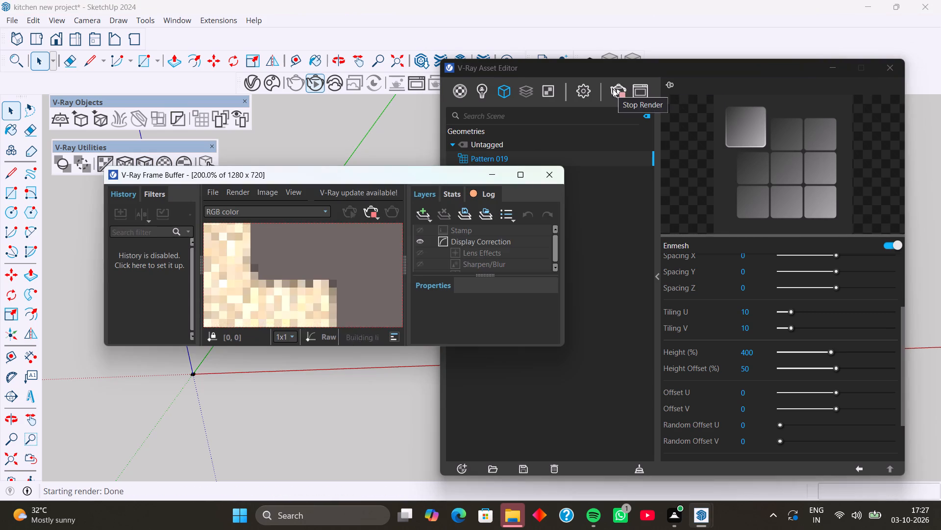
{"action": "scroll", "coordinate": [301, 265], "scroll_direction": "down", "scroll_amount": 3}
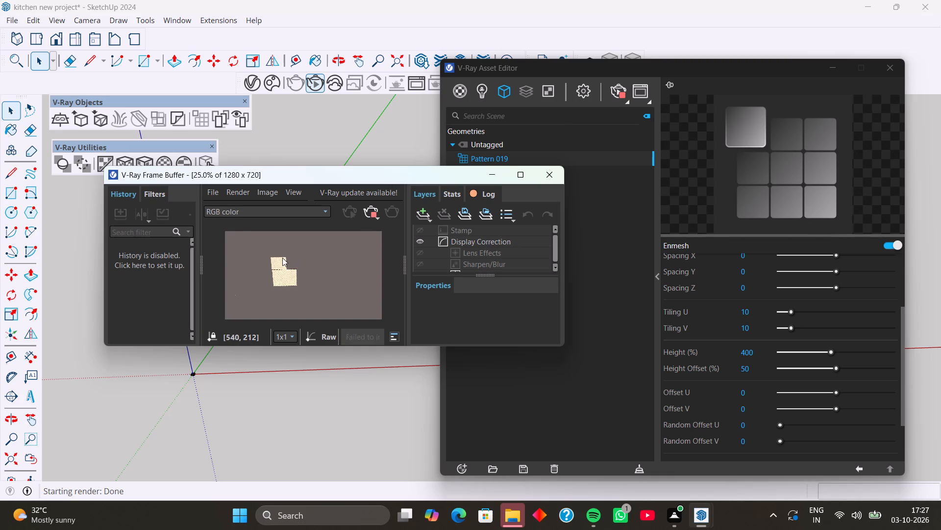
{"action": "scroll", "coordinate": [280, 258], "scroll_direction": "up", "scroll_amount": 6}
{"action": "scroll", "coordinate": [297, 261], "scroll_direction": "down", "scroll_amount": 4}
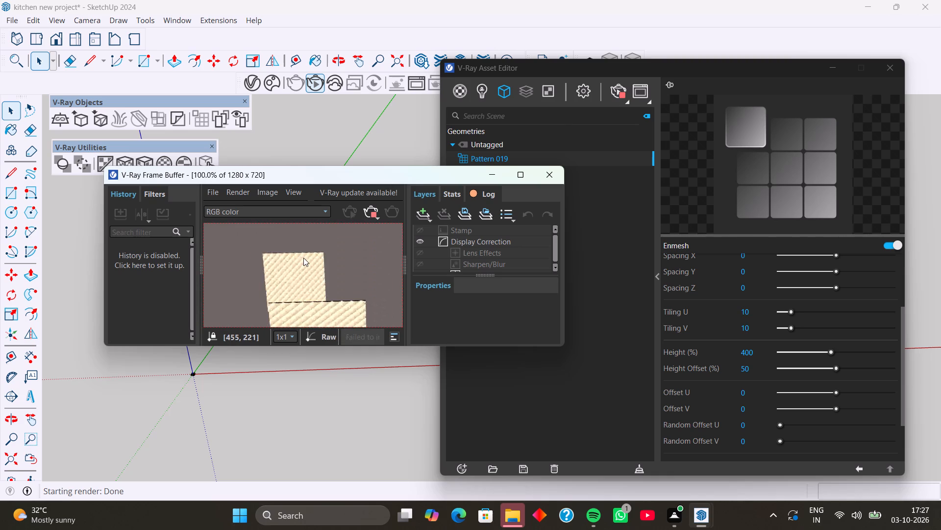
{"action": "scroll", "coordinate": [303, 258], "scroll_direction": "down", "scroll_amount": 1}
{"action": "left_click", "coordinate": [515, 172]}
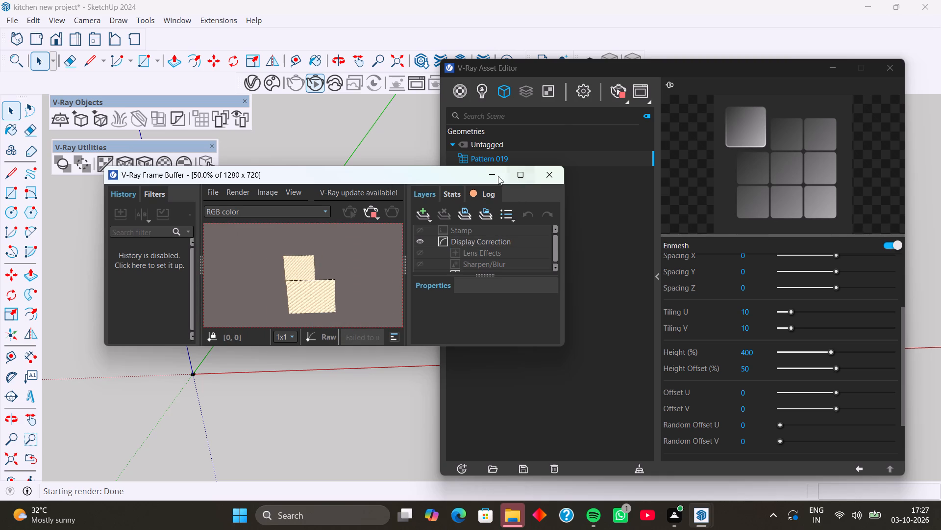
{"action": "scroll", "coordinate": [421, 254], "scroll_direction": "up", "scroll_amount": 3}
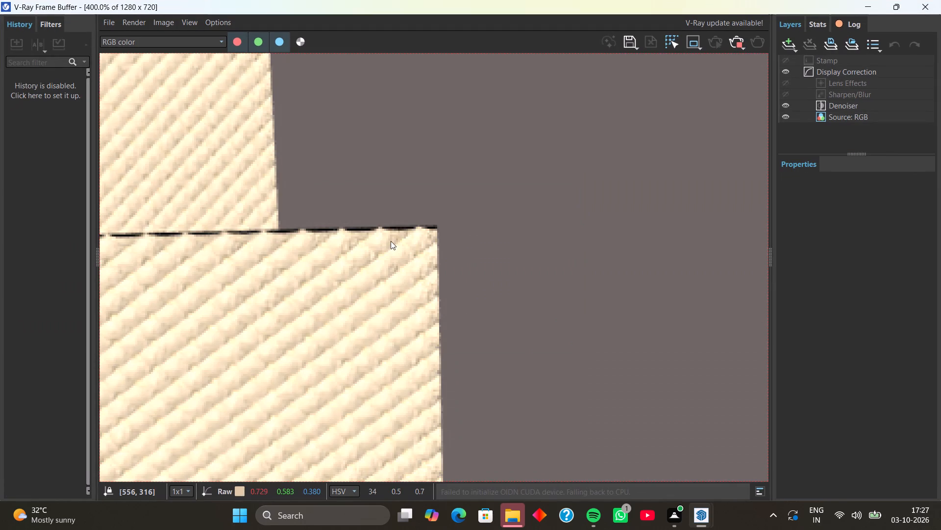
{"action": "scroll", "coordinate": [391, 240], "scroll_direction": "down", "scroll_amount": 2}
{"action": "middle_click_drag", "start_coordinate": [371, 244], "coordinate": [349, 263]}
{"action": "scroll", "coordinate": [371, 227], "scroll_direction": "down", "scroll_amount": 3}
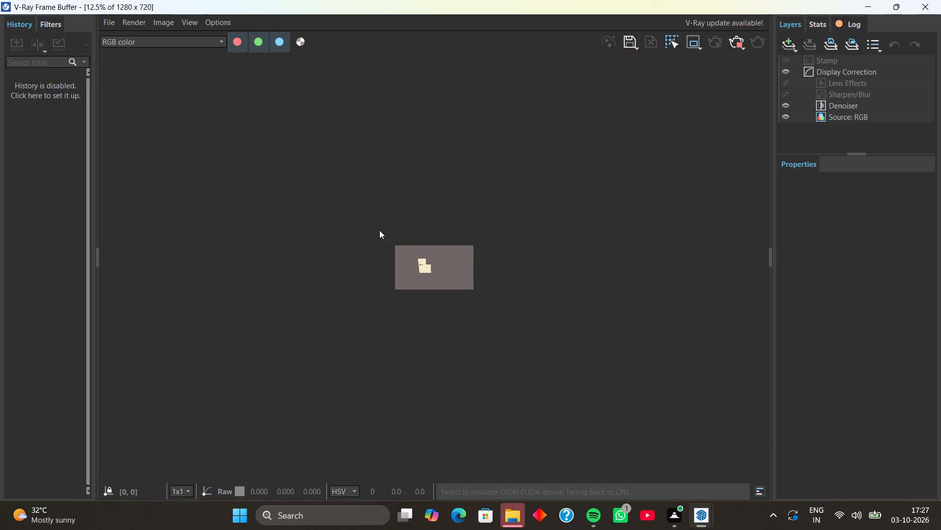
{"action": "left_click", "coordinate": [865, 4]}
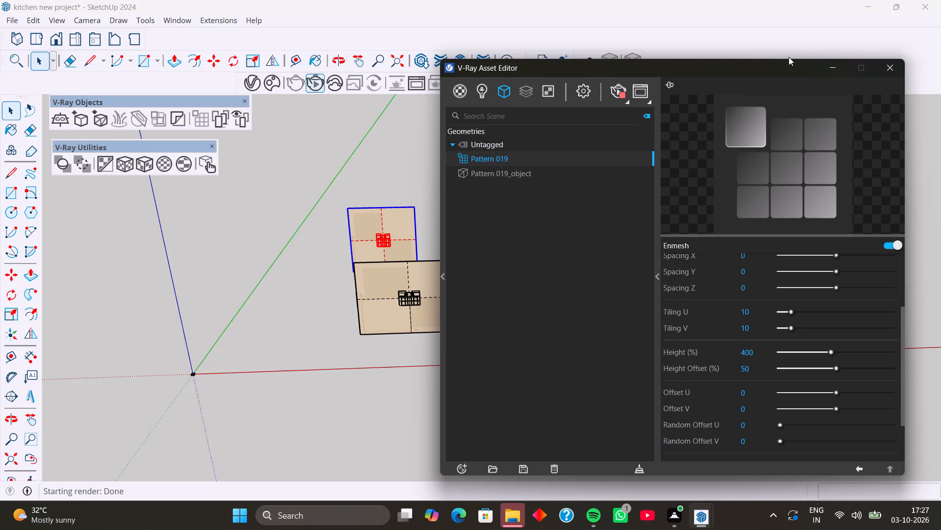
Restart the V-Ray Interactive render from an angled close-up of the selected rectangle group and inspect its pattern.
{"action": "scroll", "coordinate": [395, 220], "scroll_direction": "down", "scroll_amount": 3}
{"action": "middle_click_drag", "start_coordinate": [403, 242], "coordinate": [296, 260]}
{"action": "scroll", "coordinate": [301, 229], "scroll_direction": "down", "scroll_amount": 7}
{"action": "scroll", "coordinate": [420, 218], "scroll_direction": "up", "scroll_amount": 8}
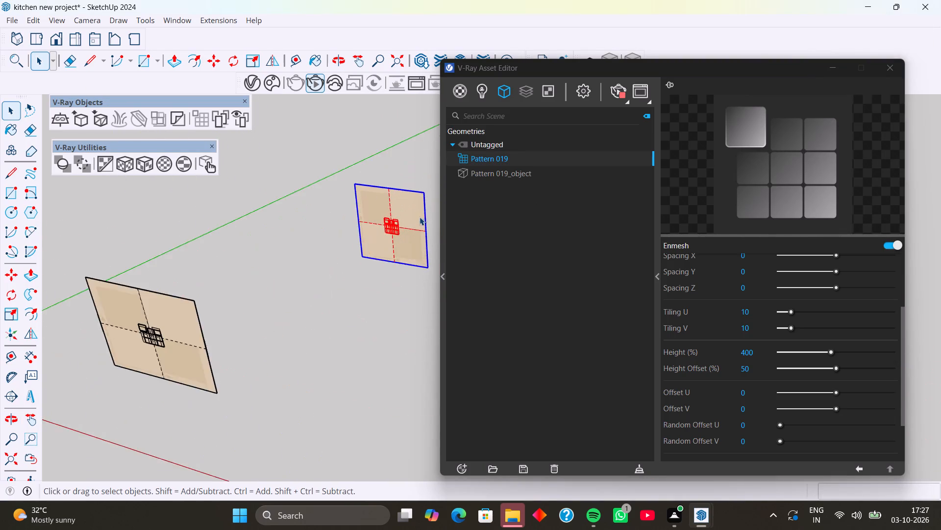
{"action": "scroll", "coordinate": [420, 217], "scroll_direction": "up", "scroll_amount": 5}
{"action": "middle_click_drag", "start_coordinate": [420, 215], "coordinate": [377, 223]}
{"action": "scroll", "coordinate": [377, 223], "scroll_direction": "up", "scroll_amount": 1}
{"action": "scroll", "coordinate": [365, 213], "scroll_direction": "down", "scroll_amount": 5}
{"action": "scroll", "coordinate": [416, 197], "scroll_direction": "up", "scroll_amount": 8}
{"action": "scroll", "coordinate": [362, 173], "scroll_direction": "down", "scroll_amount": 1}
{"action": "scroll", "coordinate": [362, 173], "scroll_direction": "up", "scroll_amount": 4}
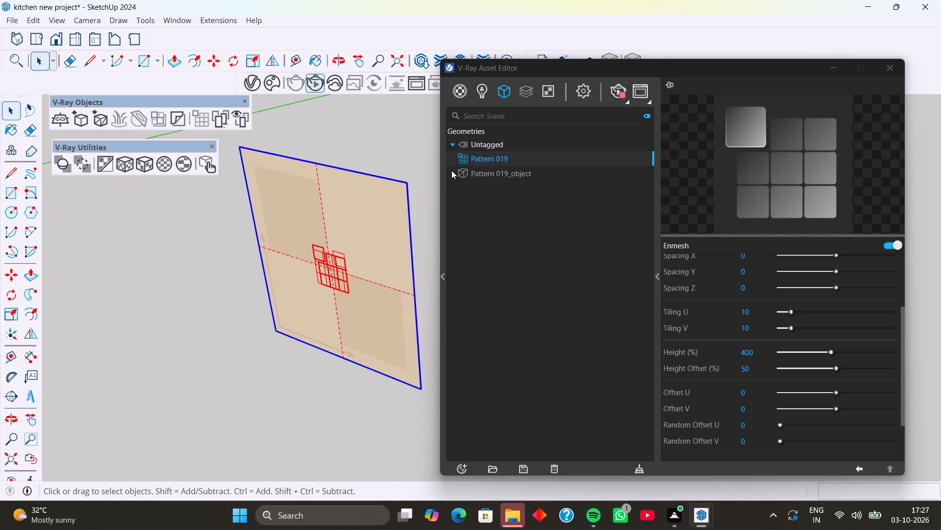
{"action": "left_click", "coordinate": [619, 93]}
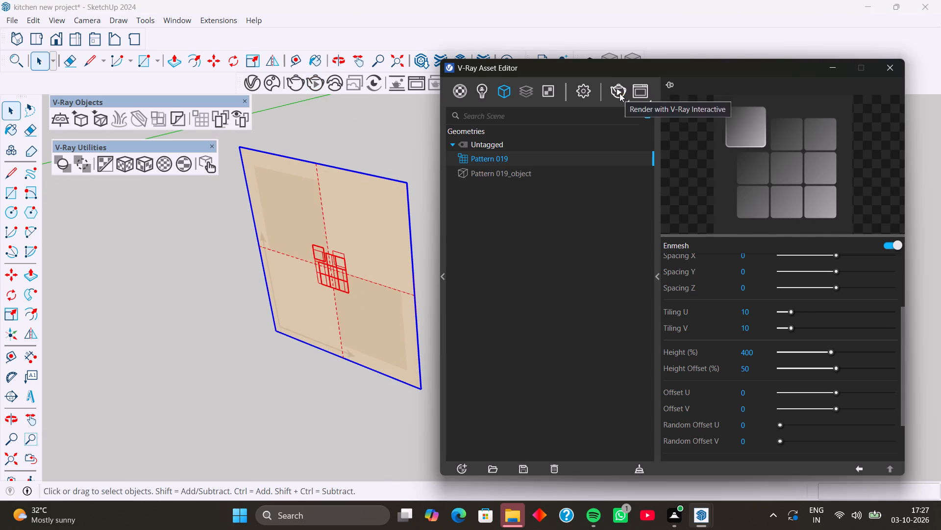
{"action": "left_click", "coordinate": [619, 93]}
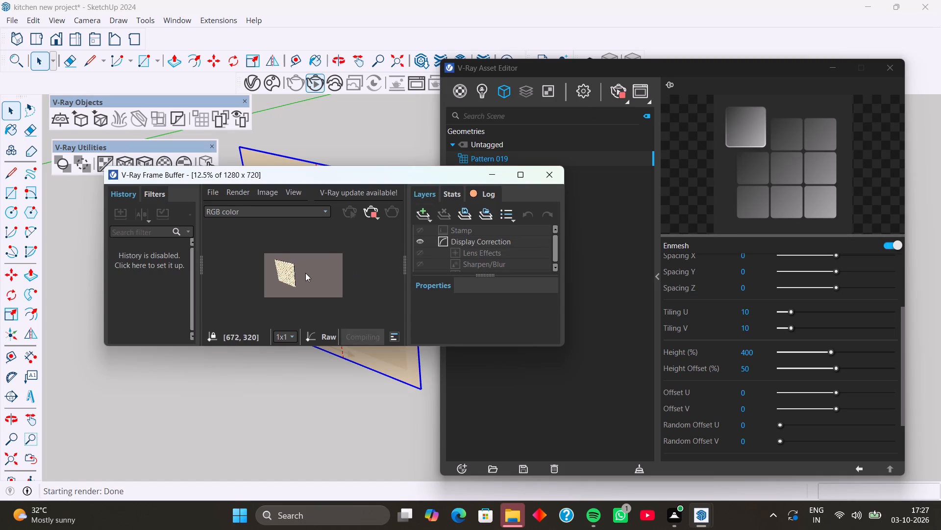
{"action": "scroll", "coordinate": [286, 271], "scroll_direction": "up", "scroll_amount": 2}
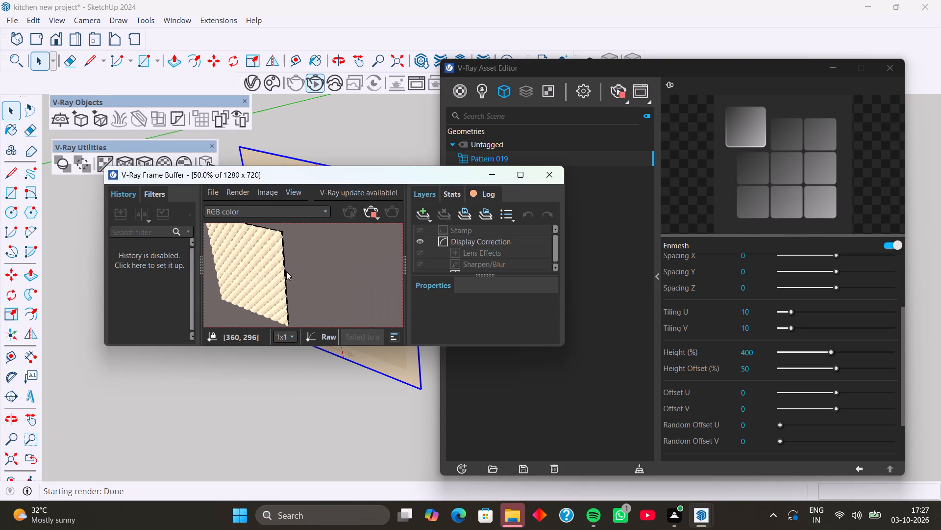
{"action": "scroll", "coordinate": [248, 265], "scroll_direction": "up", "scroll_amount": 1}
{"action": "scroll", "coordinate": [249, 265], "scroll_direction": "down", "scroll_amount": 1}
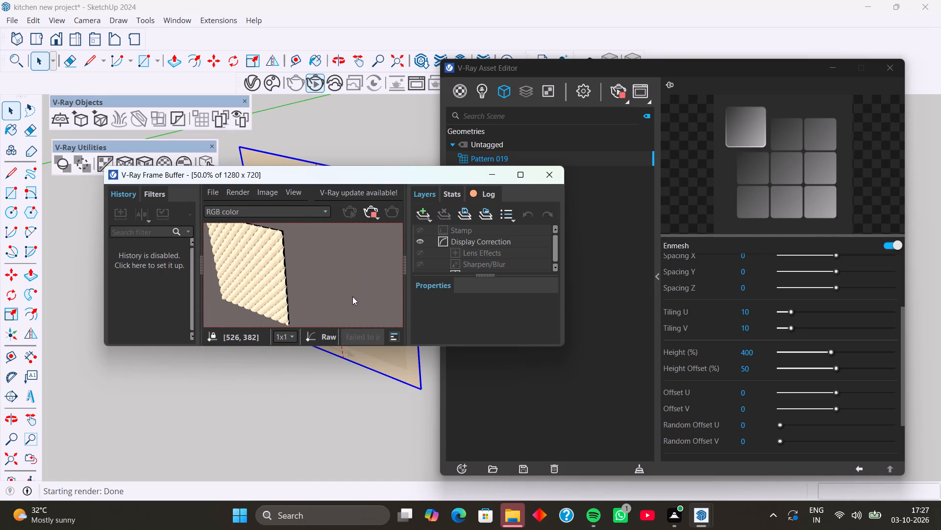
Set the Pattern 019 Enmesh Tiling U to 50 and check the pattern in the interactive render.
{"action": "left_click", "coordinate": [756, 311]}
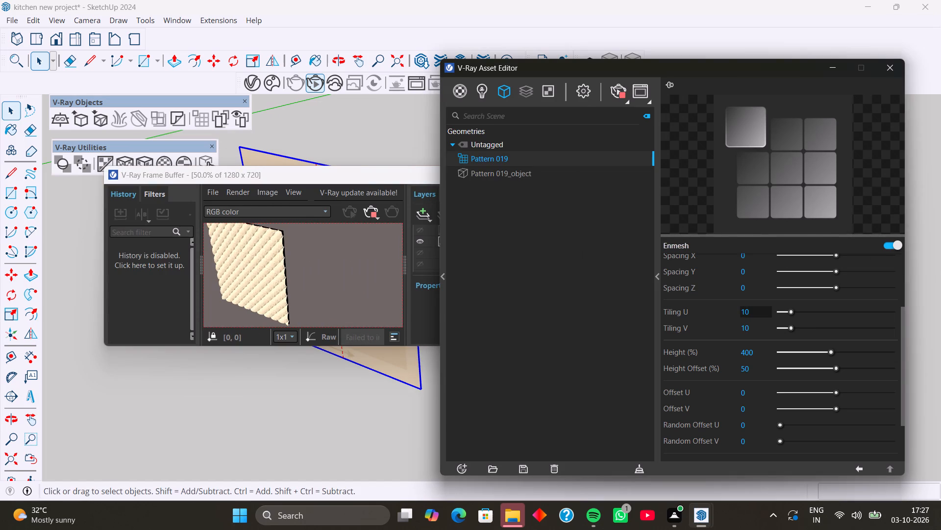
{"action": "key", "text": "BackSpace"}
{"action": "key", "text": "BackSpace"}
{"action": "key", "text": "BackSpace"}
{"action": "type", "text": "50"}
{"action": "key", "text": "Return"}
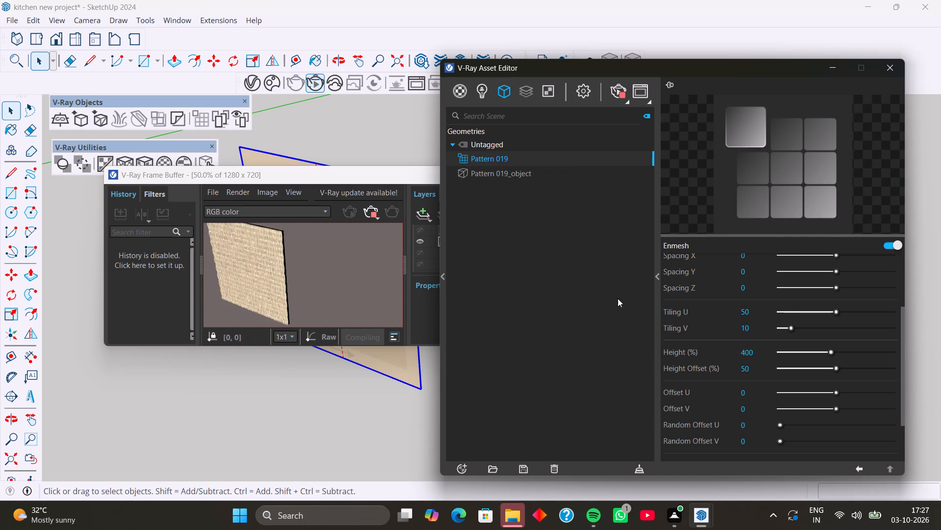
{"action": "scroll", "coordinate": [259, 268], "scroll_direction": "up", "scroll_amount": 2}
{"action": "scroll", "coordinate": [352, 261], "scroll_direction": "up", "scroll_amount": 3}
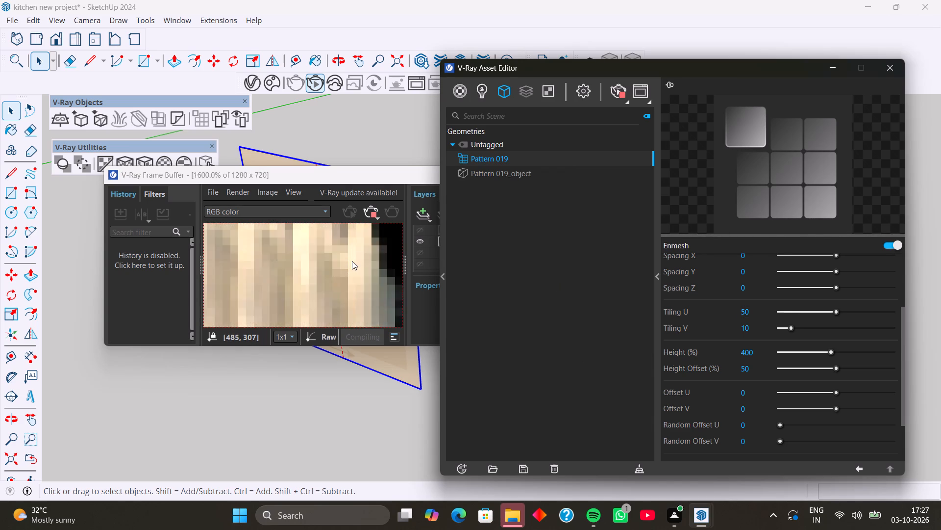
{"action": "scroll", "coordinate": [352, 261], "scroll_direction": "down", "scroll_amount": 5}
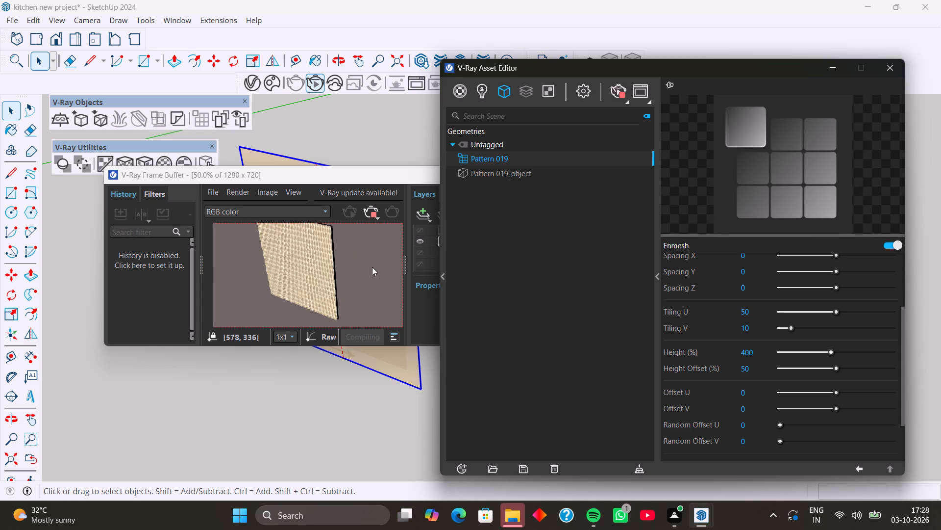
Set the Pattern 019 Enmesh Tiling U to 5 and reapply the fitted tri-planar projection to the selected rectangle group.
{"action": "left_click", "coordinate": [754, 314]}
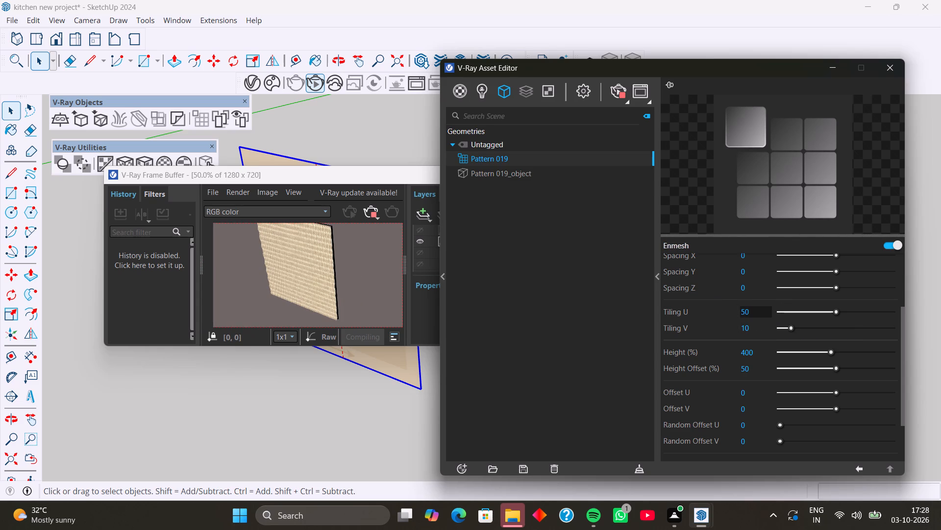
{"action": "key", "text": "BackSpace"}
{"action": "left_click", "coordinate": [141, 159]}
{"action": "left_click", "coordinate": [141, 159]}
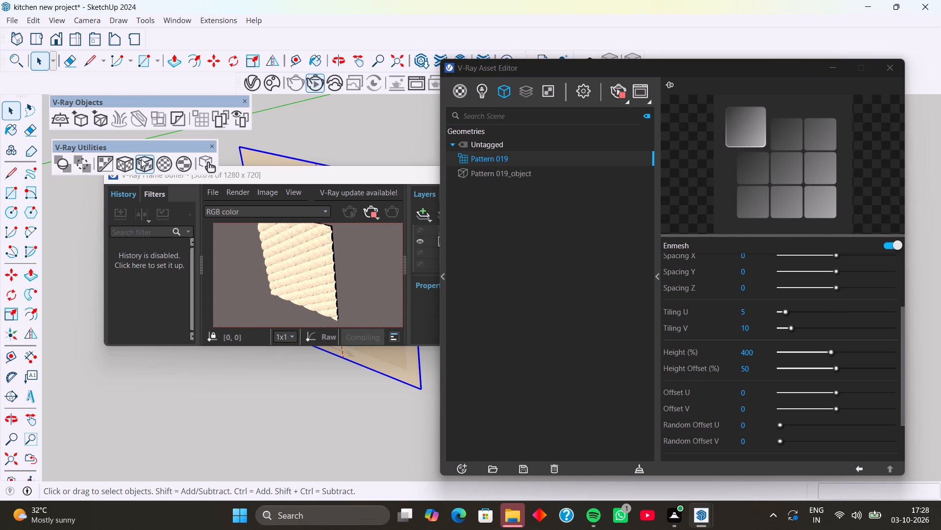
{"action": "left_click", "coordinate": [141, 159]}
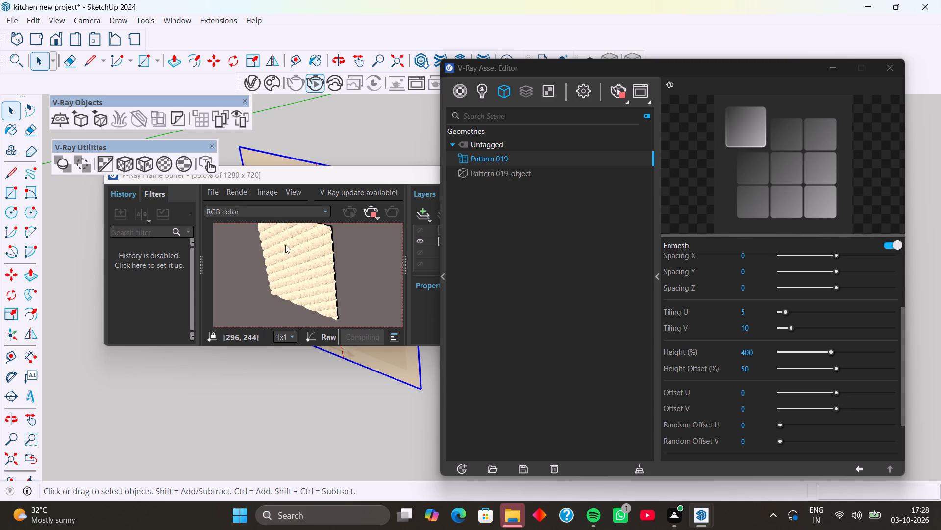
{"action": "scroll", "coordinate": [334, 251], "scroll_direction": "up", "scroll_amount": 3}
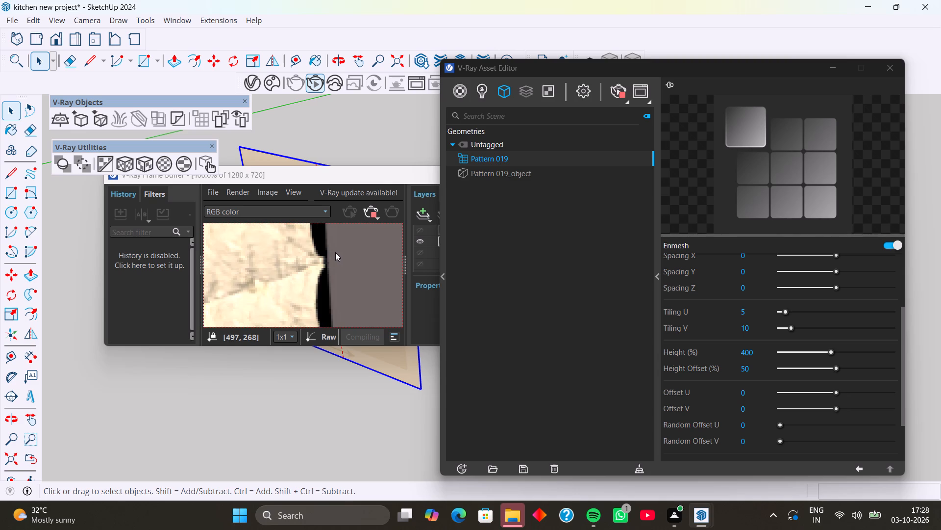
{"action": "scroll", "coordinate": [335, 252], "scroll_direction": "down", "scroll_amount": 3}
Set the Pattern 019 Enmesh Tiling V to 5 and check the pattern in the interactive render.
{"action": "left_click", "coordinate": [753, 326]}
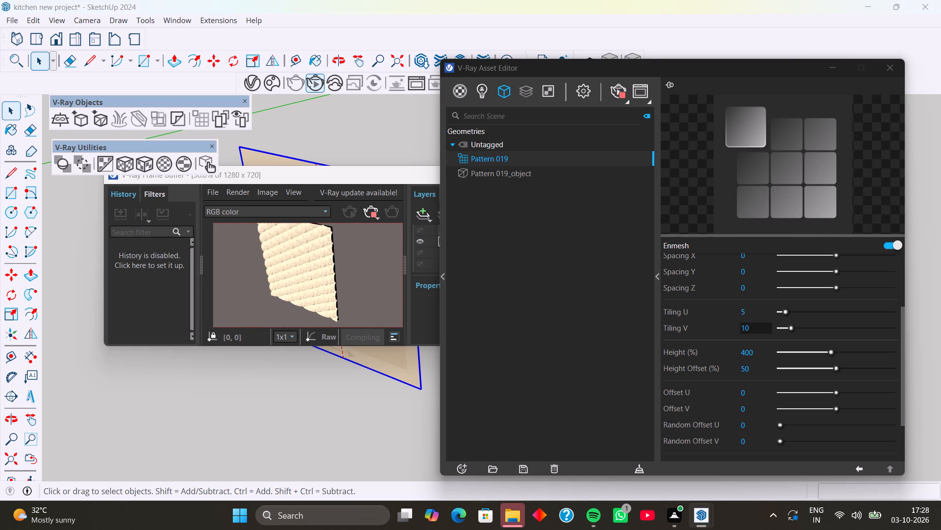
{"action": "key", "text": "BackSpace"}
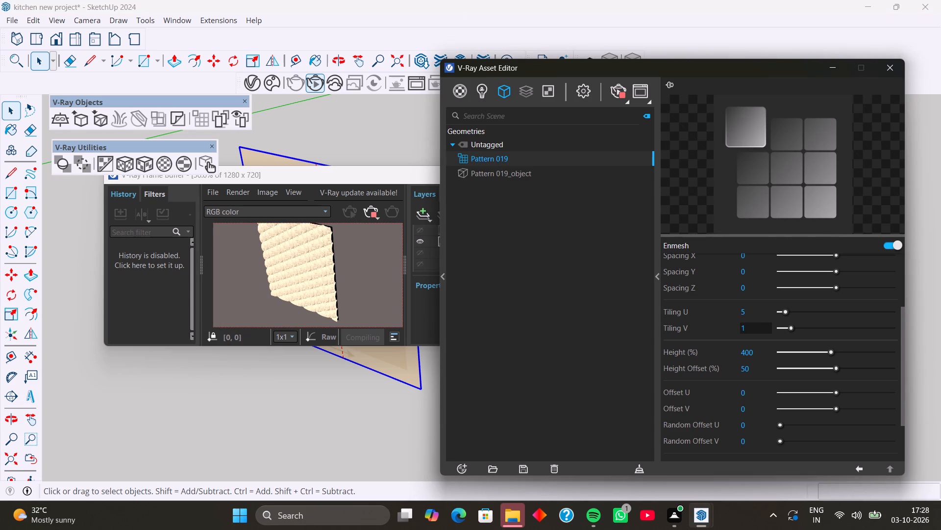
{"action": "key", "text": "BackSpace"}
{"action": "key", "text": "5"}
{"action": "key", "text": "Return"}
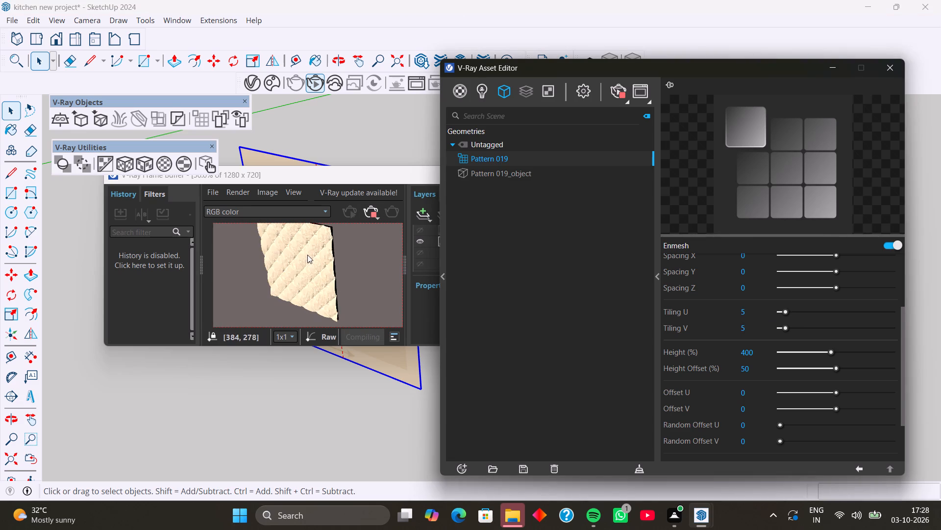
{"action": "scroll", "coordinate": [320, 256], "scroll_direction": "up", "scroll_amount": 1}
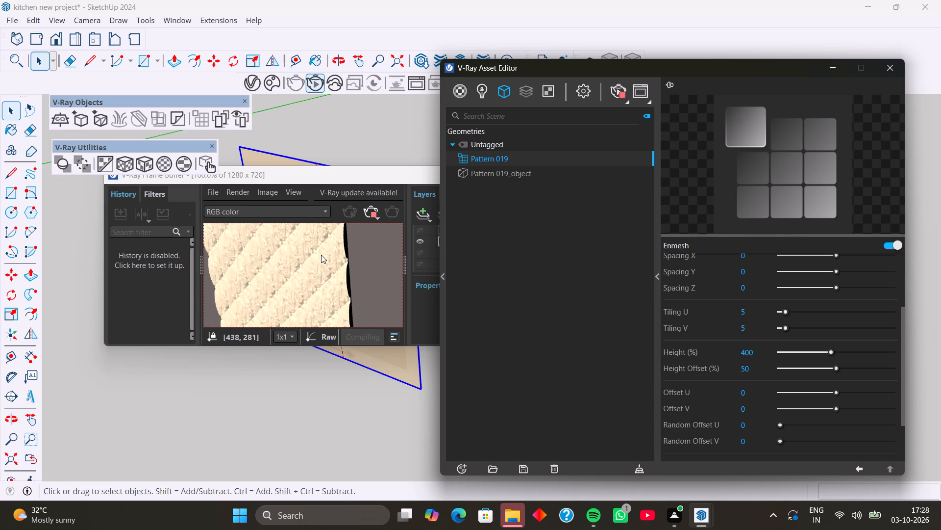
{"action": "scroll", "coordinate": [321, 255], "scroll_direction": "up", "scroll_amount": 1}
{"action": "scroll", "coordinate": [321, 255], "scroll_direction": "down", "scroll_amount": 3}
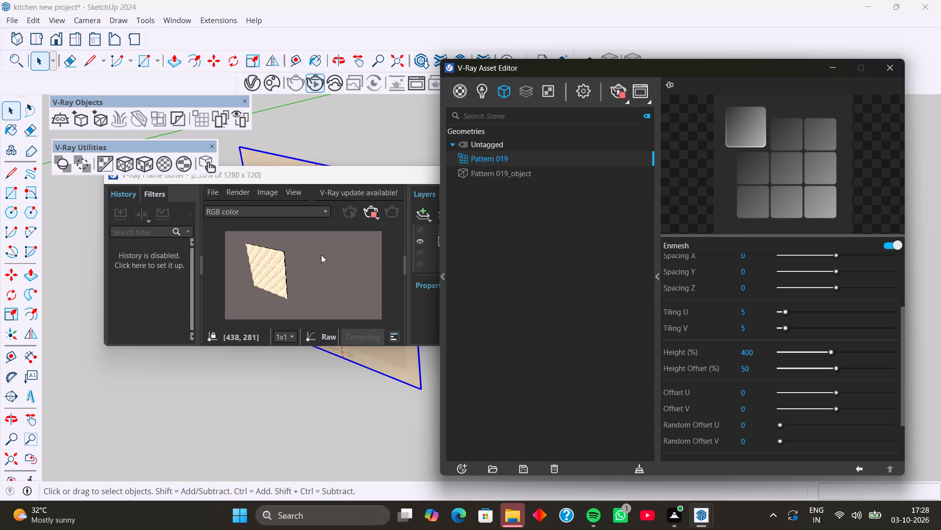
{"action": "scroll", "coordinate": [261, 263], "scroll_direction": "up", "scroll_amount": 1}
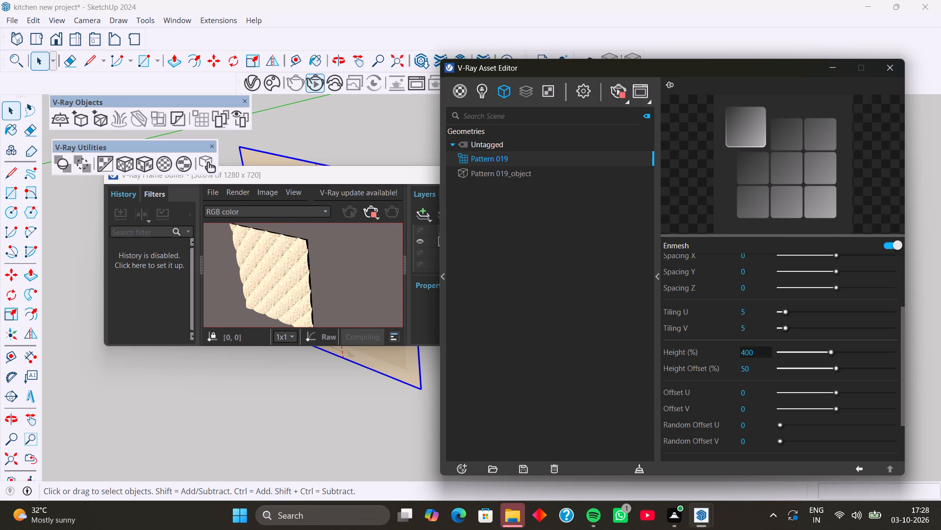
Look through the remaining Pattern 019 Enmesh parameters and bring up the Pattern 019_object proxy mesh settings.
{"action": "scroll", "coordinate": [773, 416], "scroll_direction": "down", "scroll_amount": 4}
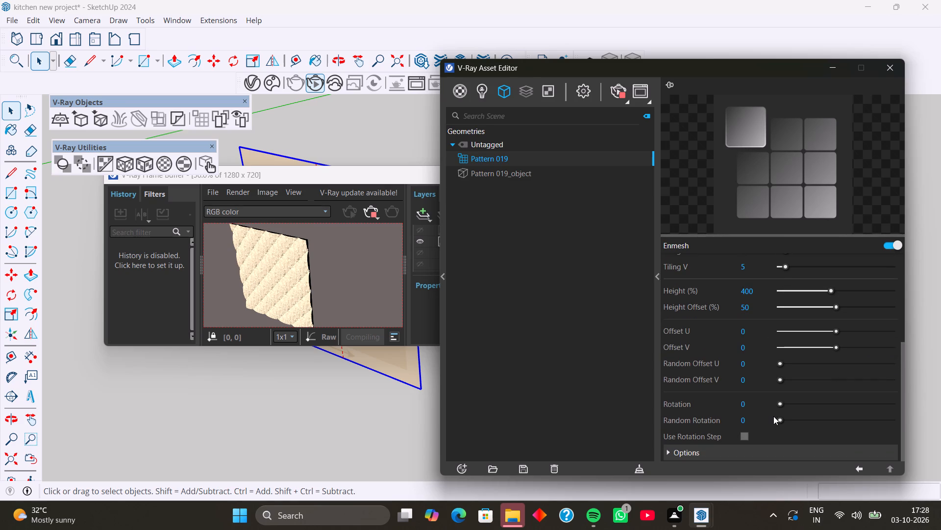
{"action": "scroll", "coordinate": [773, 416], "scroll_direction": "down", "scroll_amount": 3}
{"action": "scroll", "coordinate": [748, 391], "scroll_direction": "up", "scroll_amount": 8}
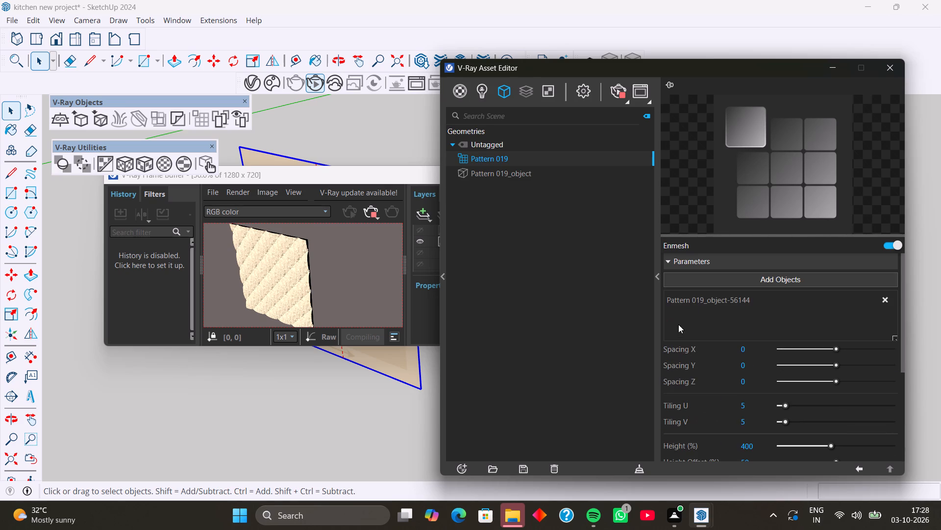
{"action": "scroll", "coordinate": [678, 325], "scroll_direction": "down", "scroll_amount": 8}
{"action": "left_click", "coordinate": [853, 470]}
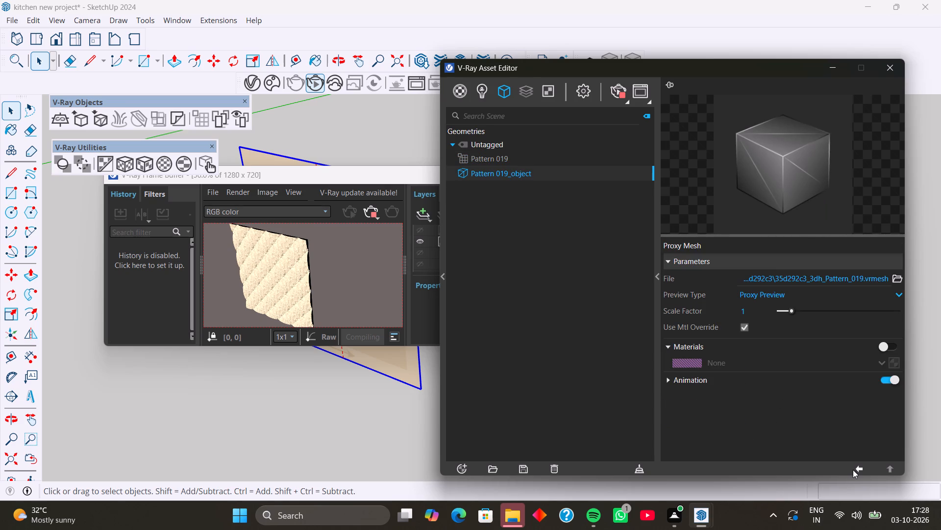
Look through the Pattern 019_object proxy mesh settings and the silicone plaster Chaos Scan material's parameters, including its Viewport Display options.
{"action": "scroll", "coordinate": [696, 355], "scroll_direction": "down", "scroll_amount": 3}
{"action": "scroll", "coordinate": [696, 355], "scroll_direction": "up", "scroll_amount": 3}
{"action": "scroll", "coordinate": [696, 355], "scroll_direction": "down", "scroll_amount": 4}
{"action": "left_click", "coordinate": [855, 472]}
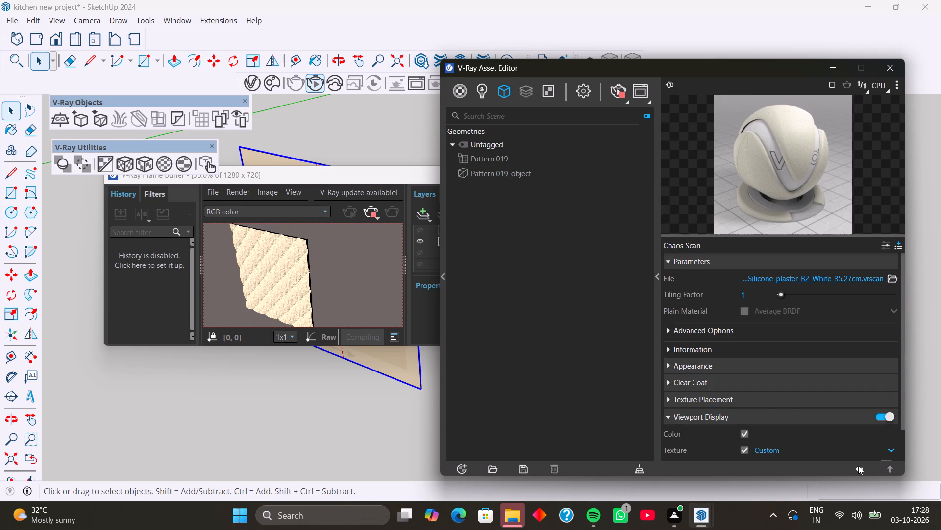
{"action": "left_click", "coordinate": [713, 418]}
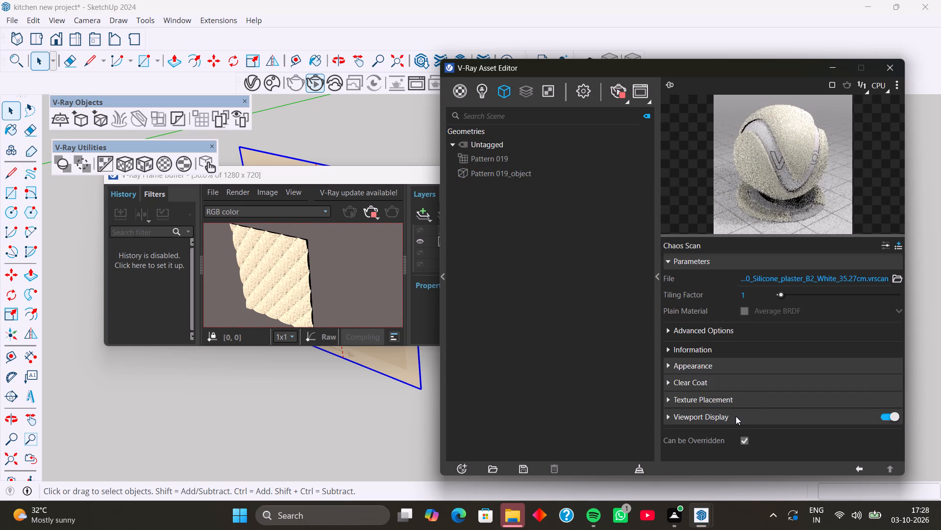
{"action": "left_click", "coordinate": [731, 417]}
{"action": "scroll", "coordinate": [751, 399], "scroll_direction": "down", "scroll_amount": 3}
{"action": "left_click", "coordinate": [747, 410]}
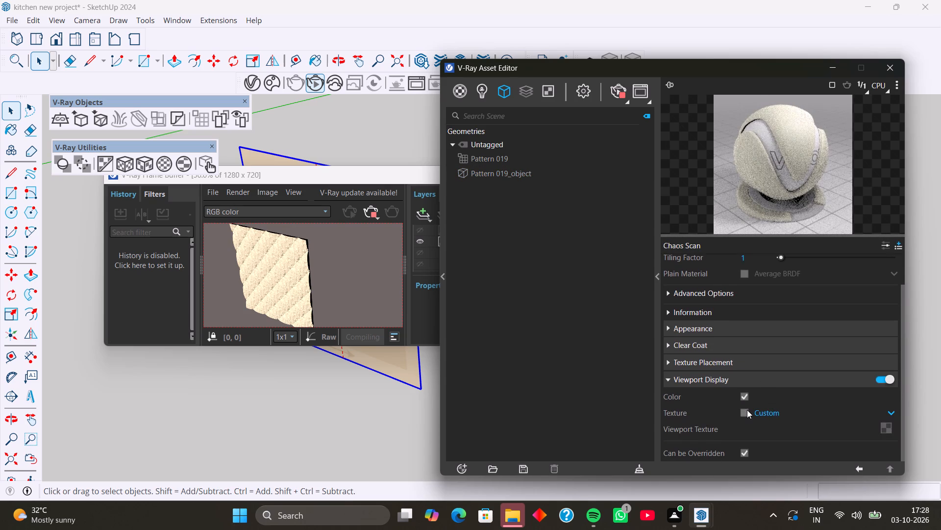
{"action": "left_click", "coordinate": [747, 410]}
{"action": "scroll", "coordinate": [860, 424], "scroll_direction": "down", "scroll_amount": 2}
{"action": "scroll", "coordinate": [860, 424], "scroll_direction": "up", "scroll_amount": 3}
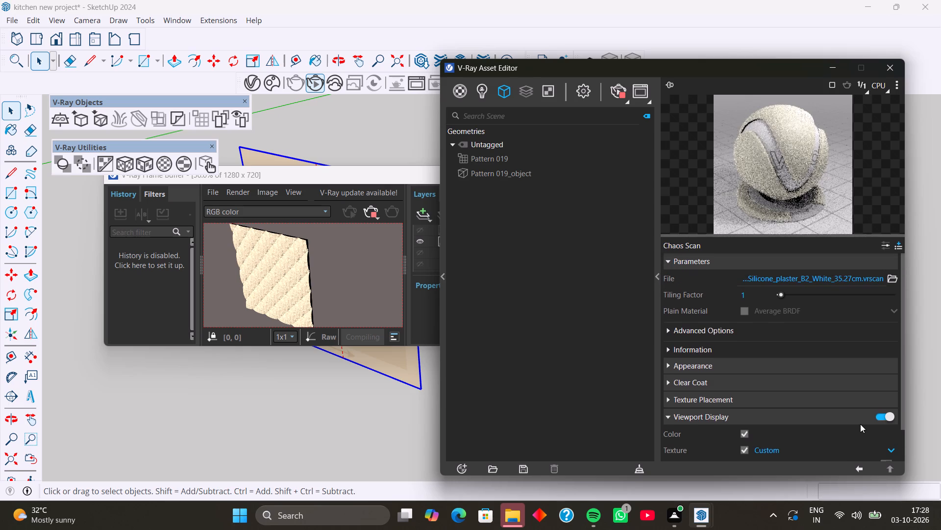
{"action": "scroll", "coordinate": [860, 424], "scroll_direction": "up", "scroll_amount": 3}
{"action": "left_click", "coordinate": [892, 468]}
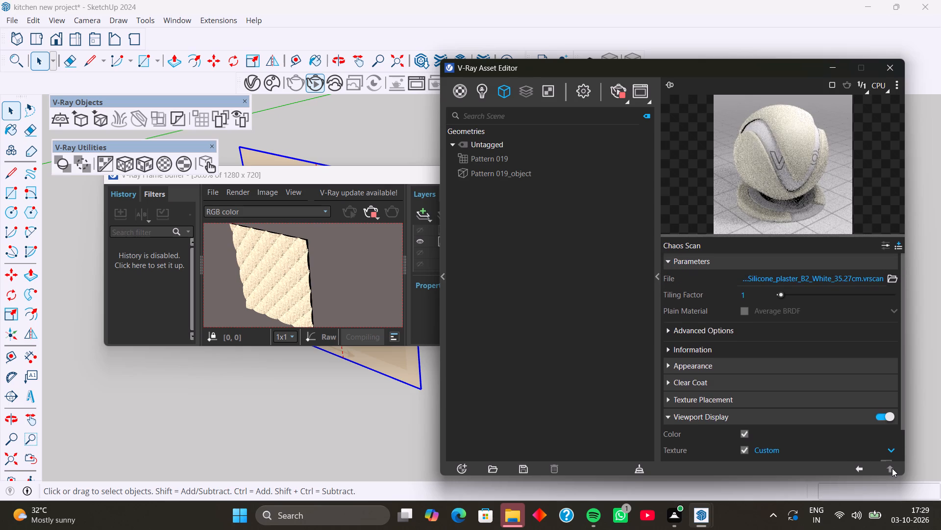
{"action": "scroll", "coordinate": [752, 326], "scroll_direction": "down", "scroll_amount": 2}
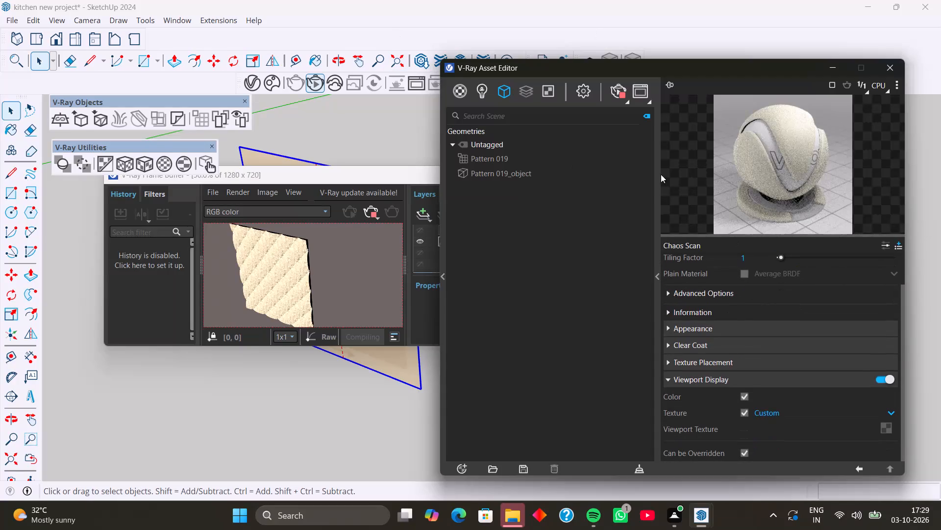
{"action": "scroll", "coordinate": [689, 177], "scroll_direction": "up", "scroll_amount": 4}
{"action": "scroll", "coordinate": [554, 148], "scroll_direction": "up", "scroll_amount": 4}
Set the Pattern 019 Enmesh Height (%) to 300.
{"action": "left_click", "coordinate": [501, 90]}
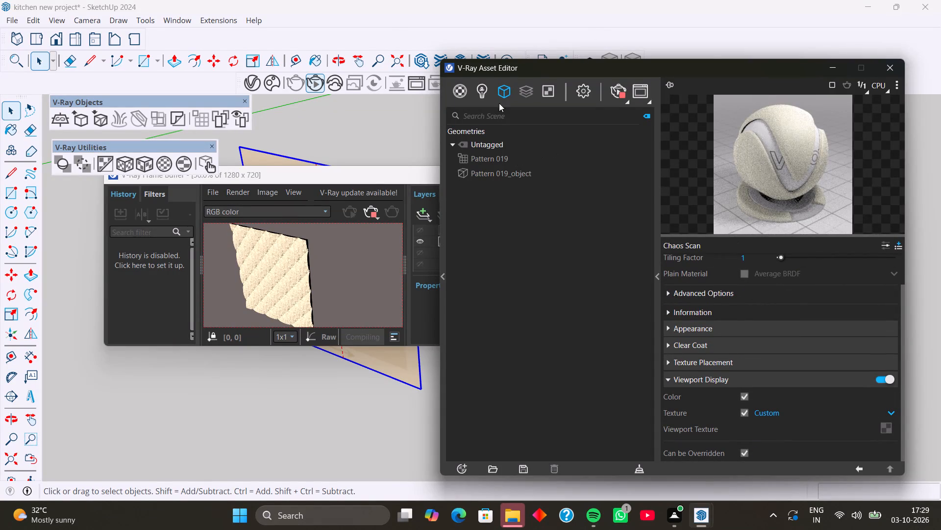
{"action": "left_click", "coordinate": [492, 157]}
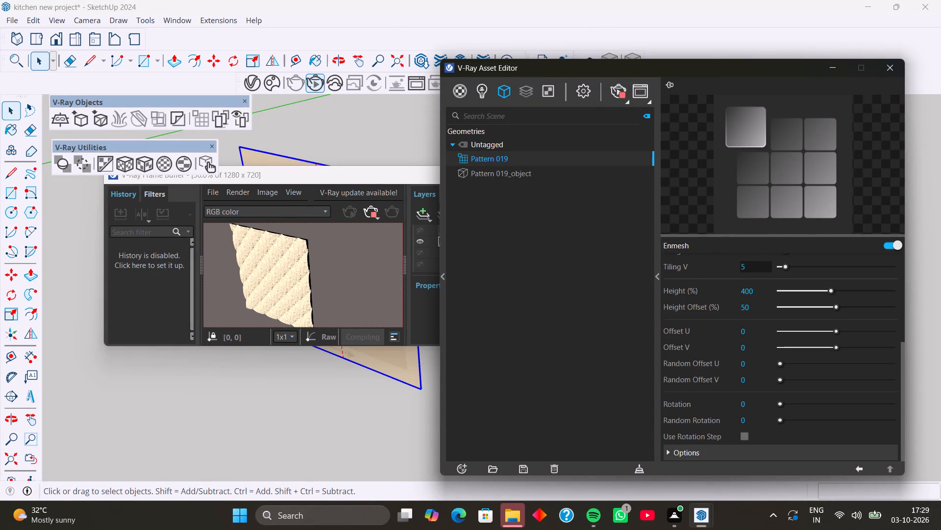
{"action": "scroll", "coordinate": [759, 246], "scroll_direction": "down", "scroll_amount": 7}
{"action": "scroll", "coordinate": [743, 341], "scroll_direction": "up", "scroll_amount": 8}
{"action": "scroll", "coordinate": [757, 348], "scroll_direction": "down", "scroll_amount": 5}
{"action": "left_click", "coordinate": [766, 293]}
{"action": "key", "text": "BackSpace"}
{"action": "key", "text": "BackSpace"}
{"action": "key", "text": "BackSpace"}
{"action": "key", "text": "BackSpace"}
{"action": "key", "text": "BackSpace"}
{"action": "key", "text": "BackSpace"}
{"action": "key", "text": "BackSpace"}
{"action": "key", "text": "BackSpace"}
{"action": "key", "text": "BackSpace"}
{"action": "key", "text": "BackSpace"}
{"action": "key", "text": "BackSpace"}
{"action": "key", "text": "BackSpace"}
{"action": "key", "text": "BackSpace"}
{"action": "key", "text": "BackSpace"}
{"action": "key", "text": "BackSpace"}
{"action": "key", "text": "BackSpace"}
{"action": "key", "text": "BackSpace"}
{"action": "key", "text": "BackSpace"}
{"action": "key", "text": "BackSpace"}
{"action": "key", "text": "BackSpace"}
{"action": "key", "text": "3"}
{"action": "type", "text": "00"}
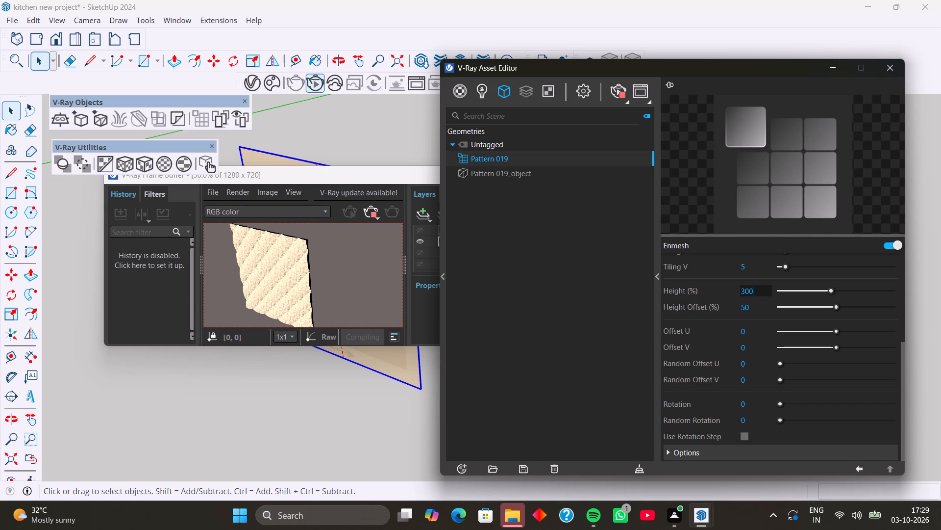
{"action": "key", "text": "Return"}
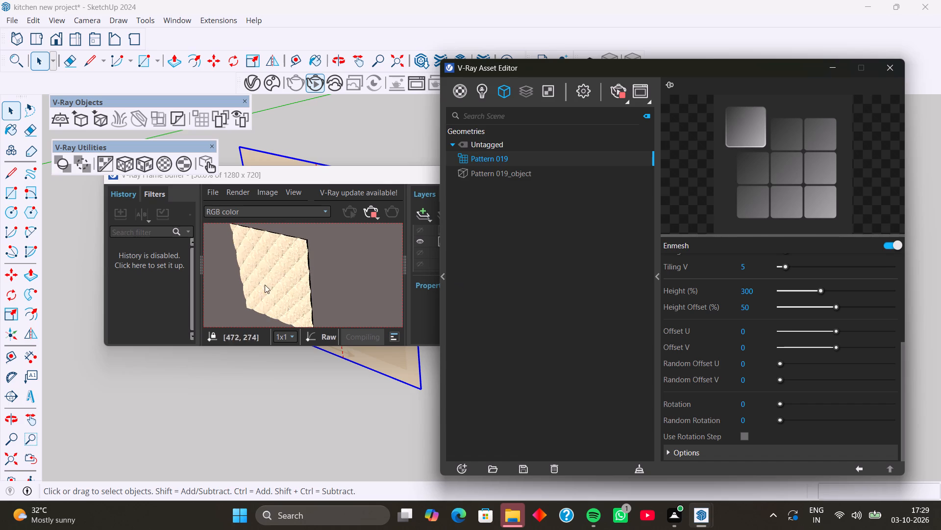
Examine the Enmesh relief and the edges of the plaster rectangle in the interactive render, both as a whole and close up.
{"action": "scroll", "coordinate": [300, 264], "scroll_direction": "up", "scroll_amount": 3}
{"action": "scroll", "coordinate": [329, 259], "scroll_direction": "down", "scroll_amount": 3}
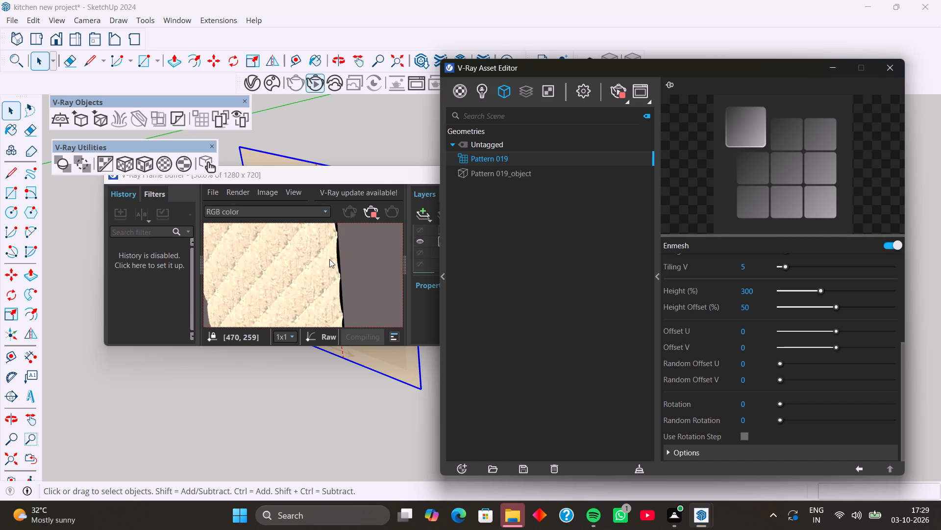
{"action": "scroll", "coordinate": [329, 259], "scroll_direction": "down", "scroll_amount": 2}
{"action": "scroll", "coordinate": [281, 267], "scroll_direction": "up", "scroll_amount": 2}
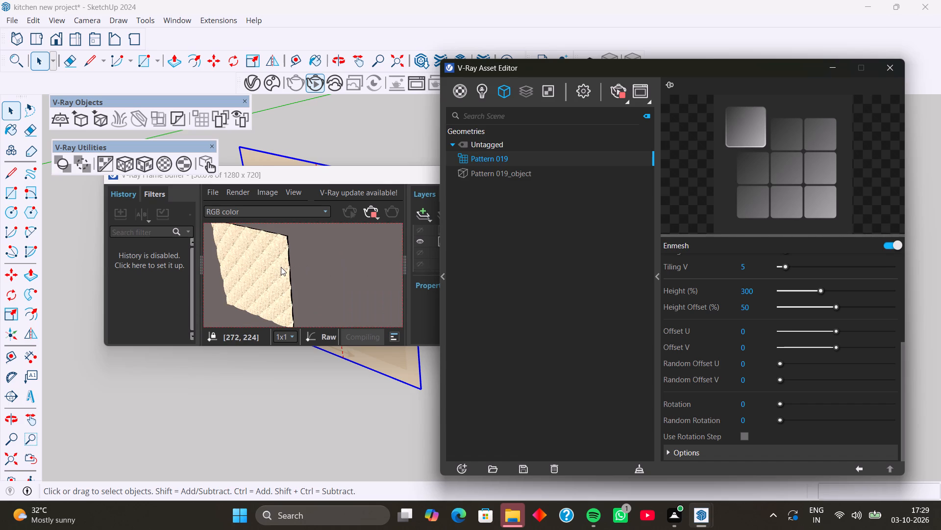
{"action": "middle_click_drag", "start_coordinate": [282, 267], "coordinate": [328, 282]}
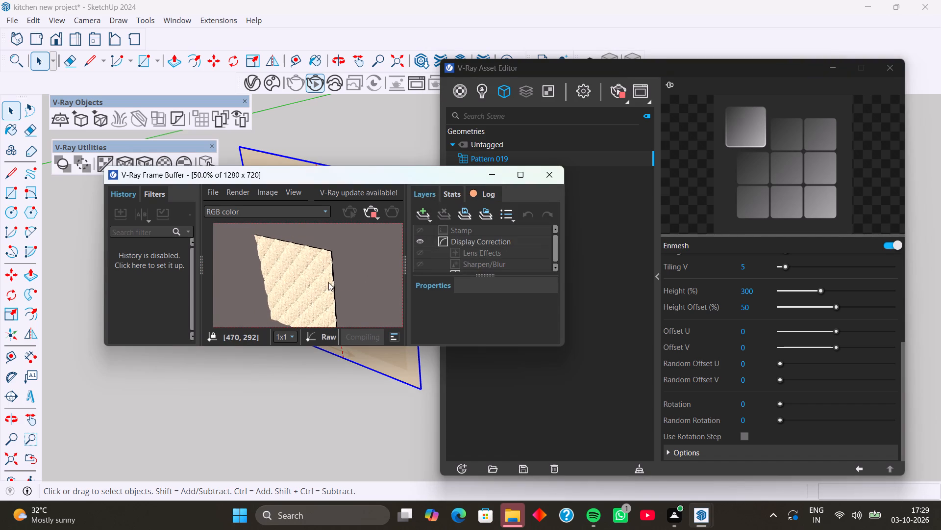
{"action": "middle_click_drag", "start_coordinate": [328, 282], "coordinate": [343, 282]}
{"action": "middle_click_drag", "start_coordinate": [310, 284], "coordinate": [318, 272]}
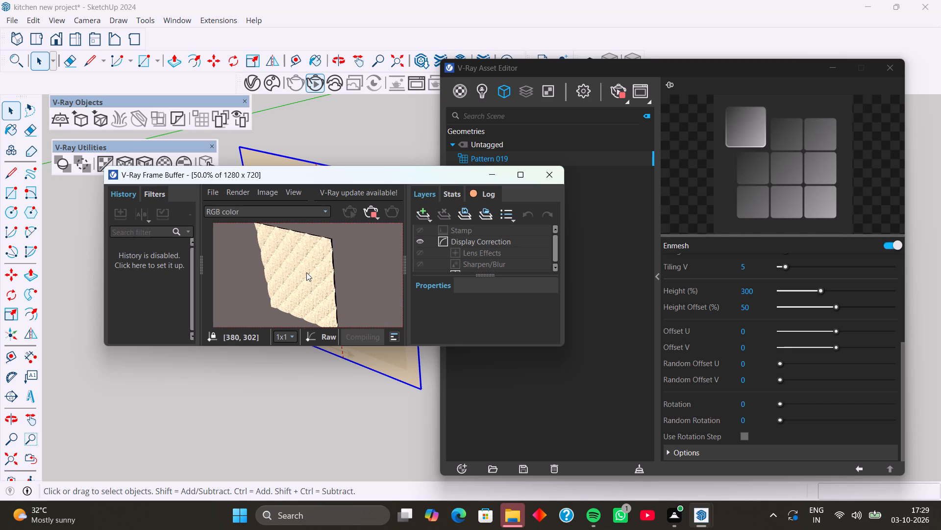
{"action": "middle_click_drag", "start_coordinate": [309, 272], "coordinate": [310, 271]}
{"action": "middle_click_drag", "start_coordinate": [310, 271], "coordinate": [380, 277]}
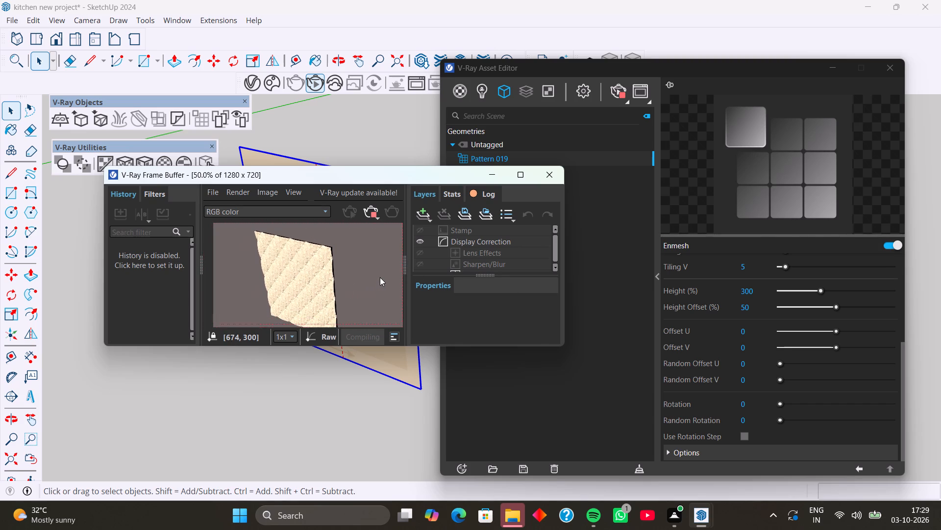
{"action": "middle_click_drag", "start_coordinate": [380, 277], "coordinate": [380, 276]}
{"action": "middle_click_drag", "start_coordinate": [298, 271], "coordinate": [370, 270]}
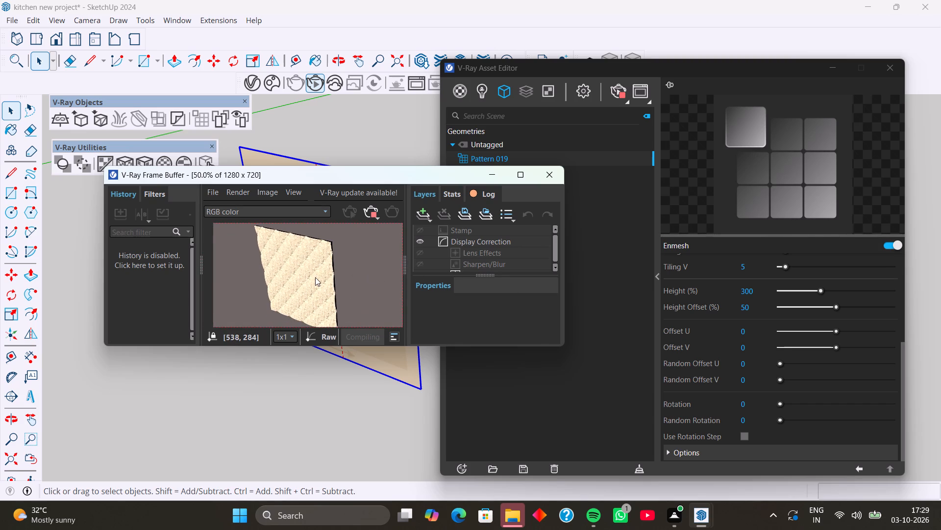
{"action": "middle_click_drag", "start_coordinate": [339, 266], "coordinate": [348, 263]}
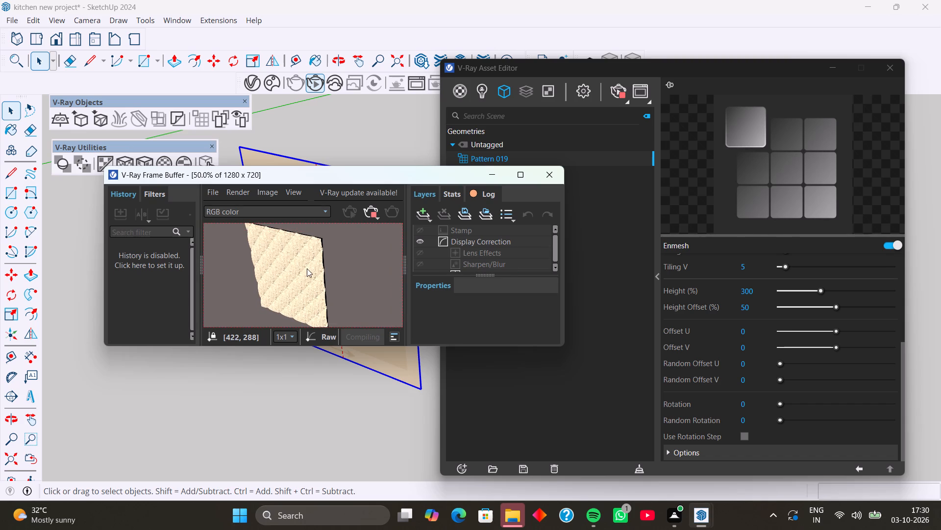
{"action": "middle_click_drag", "start_coordinate": [306, 268], "coordinate": [333, 284]}
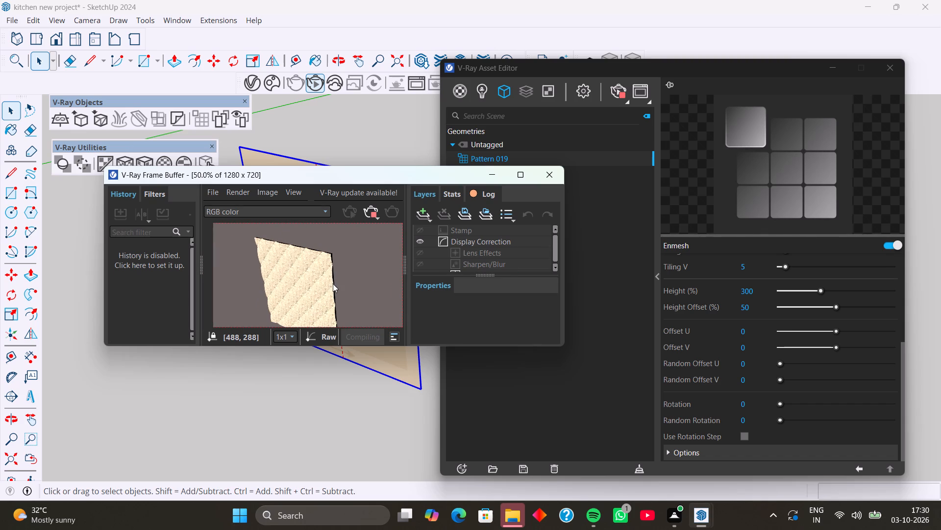
{"action": "middle_click_drag", "start_coordinate": [333, 284], "coordinate": [344, 267]}
{"action": "scroll", "coordinate": [333, 284], "scroll_direction": "up", "scroll_amount": 1}
{"action": "scroll", "coordinate": [344, 267], "scroll_direction": "down", "scroll_amount": 2}
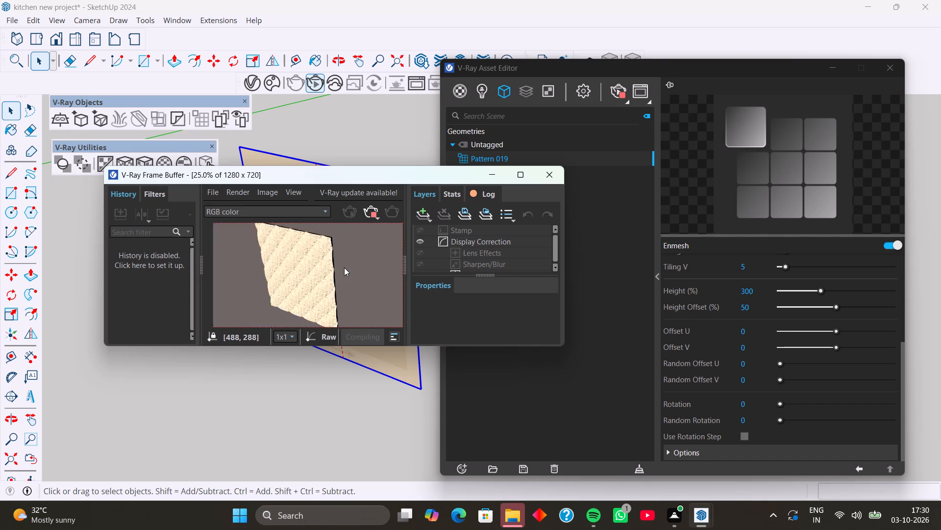
{"action": "scroll", "coordinate": [259, 261], "scroll_direction": "up", "scroll_amount": 2}
{"action": "middle_click_drag", "start_coordinate": [286, 266], "coordinate": [326, 285]}
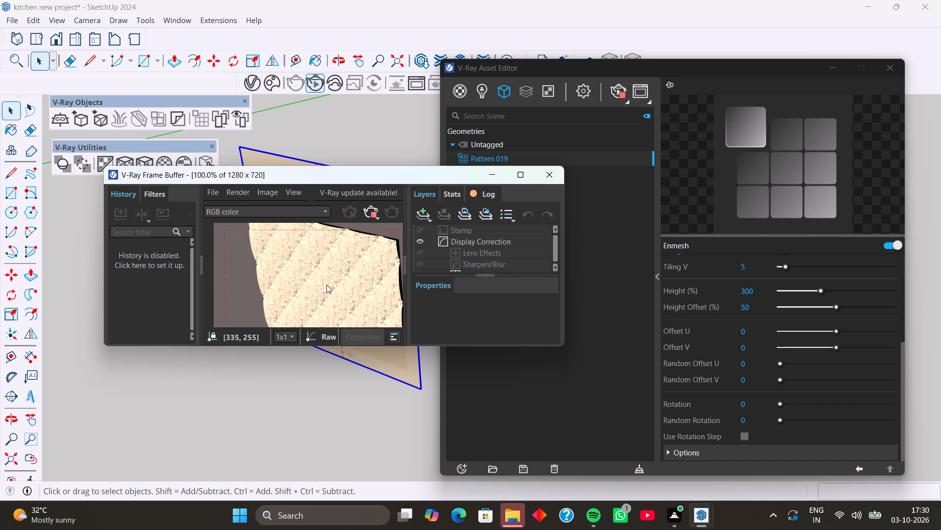
{"action": "middle_click_drag", "start_coordinate": [326, 285], "coordinate": [305, 289]}
{"action": "scroll", "coordinate": [309, 276], "scroll_direction": "down", "scroll_amount": 1}
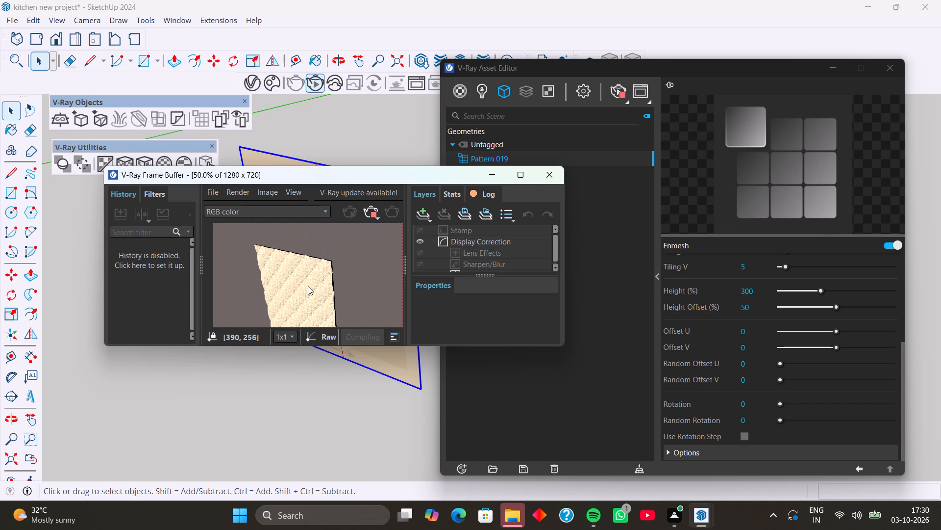
{"action": "middle_click_drag", "start_coordinate": [308, 286], "coordinate": [313, 272]}
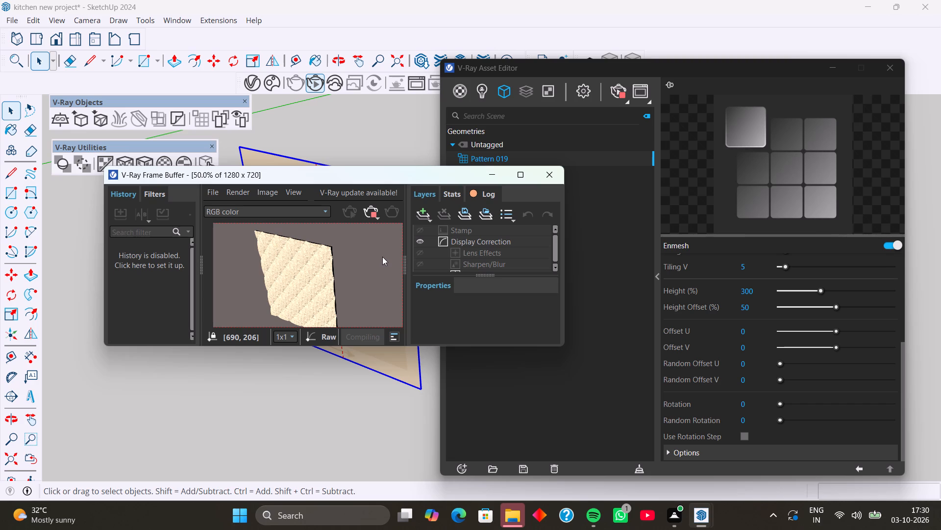
{"action": "middle_click_drag", "start_coordinate": [309, 282], "coordinate": [315, 274]}
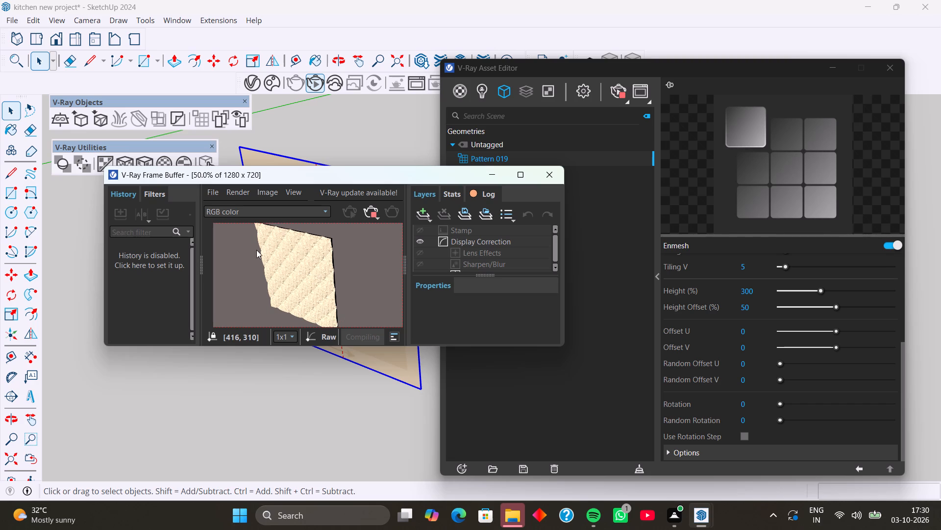
{"action": "scroll", "coordinate": [279, 254], "scroll_direction": "up", "scroll_amount": 1}
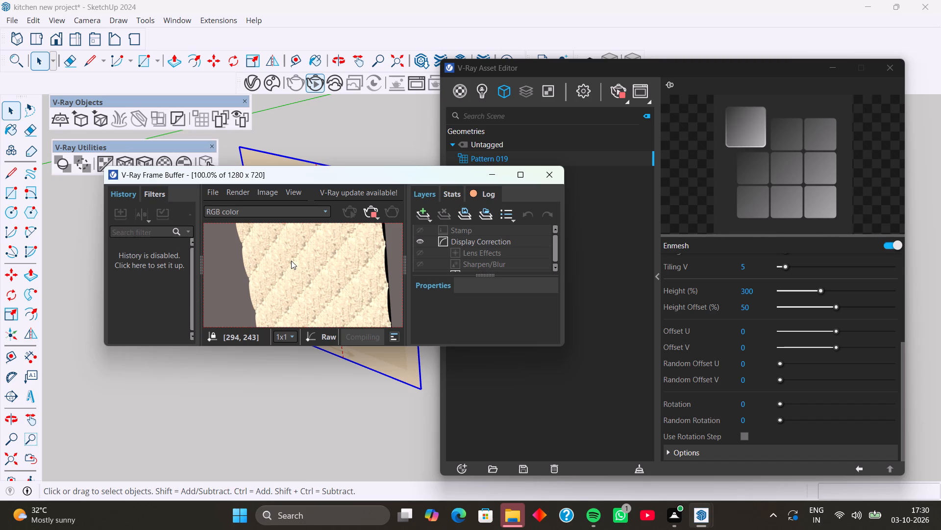
{"action": "scroll", "coordinate": [291, 261], "scroll_direction": "down", "scroll_amount": 1}
{"action": "scroll", "coordinate": [304, 276], "scroll_direction": "up", "scroll_amount": 2}
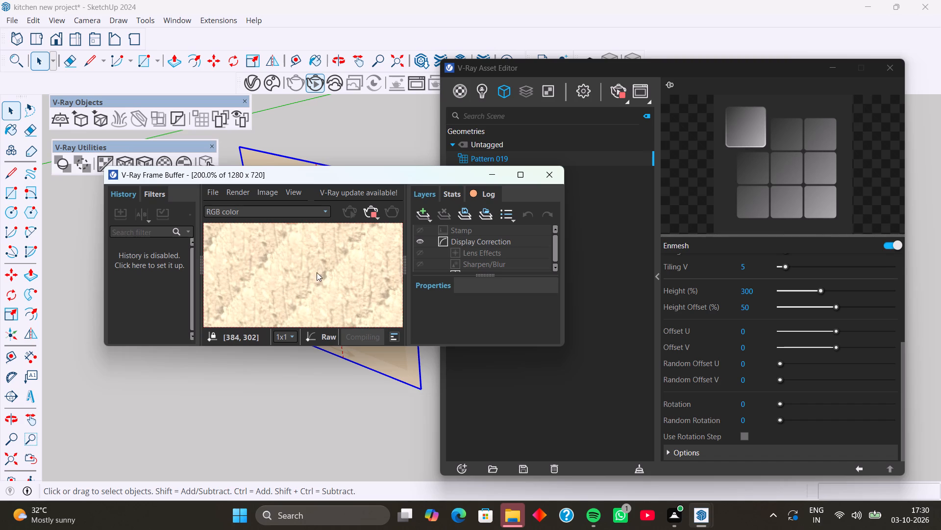
{"action": "scroll", "coordinate": [338, 273], "scroll_direction": "down", "scroll_amount": 1}
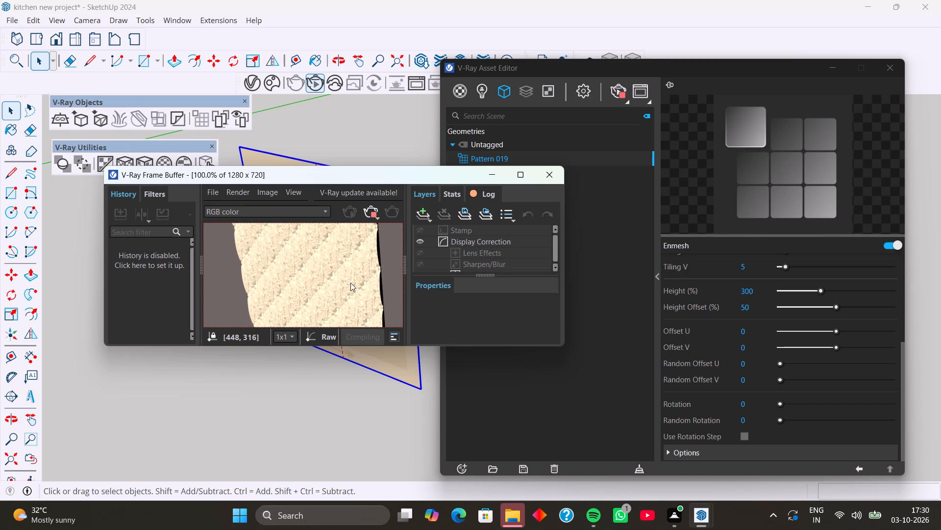
{"action": "middle_click_drag", "start_coordinate": [340, 285], "coordinate": [301, 284]}
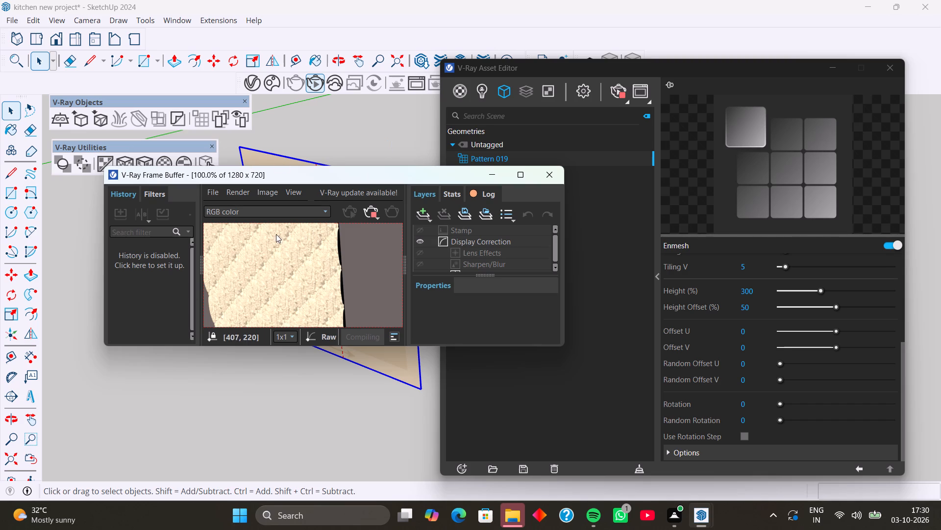
{"action": "scroll", "coordinate": [295, 315], "scroll_direction": "down", "scroll_amount": 1}
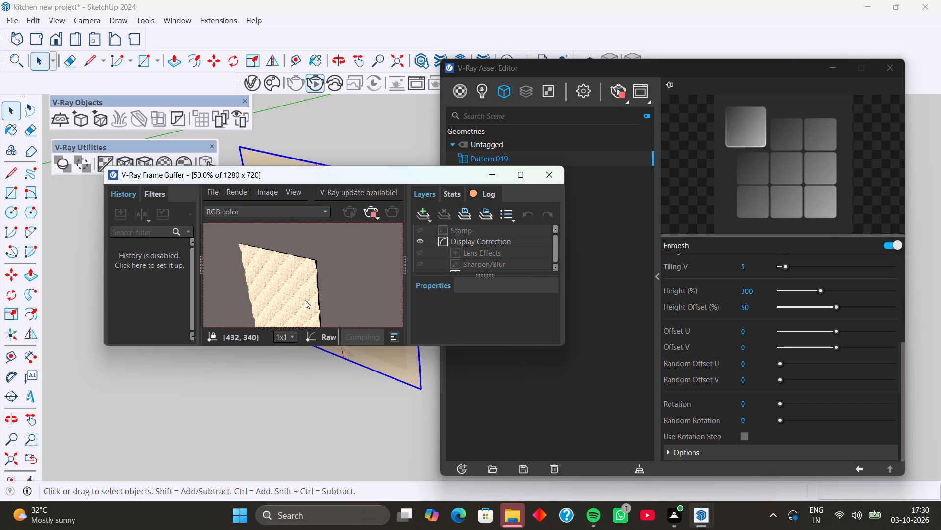
{"action": "middle_click_drag", "start_coordinate": [287, 289], "coordinate": [285, 272]}
{"action": "scroll", "coordinate": [292, 299], "scroll_direction": "up", "scroll_amount": 1}
{"action": "scroll", "coordinate": [332, 281], "scroll_direction": "up", "scroll_amount": 1}
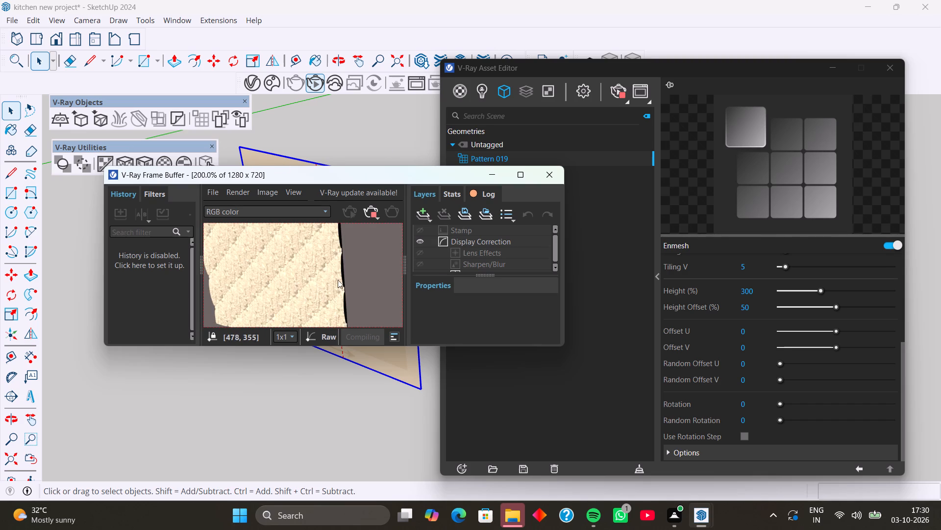
{"action": "scroll", "coordinate": [338, 280], "scroll_direction": "up", "scroll_amount": 1}
{"action": "scroll", "coordinate": [338, 280], "scroll_direction": "down", "scroll_amount": 1}
Stop the interactive render and inspect the pattern in the rendered image.
{"action": "left_click", "coordinate": [369, 211]}
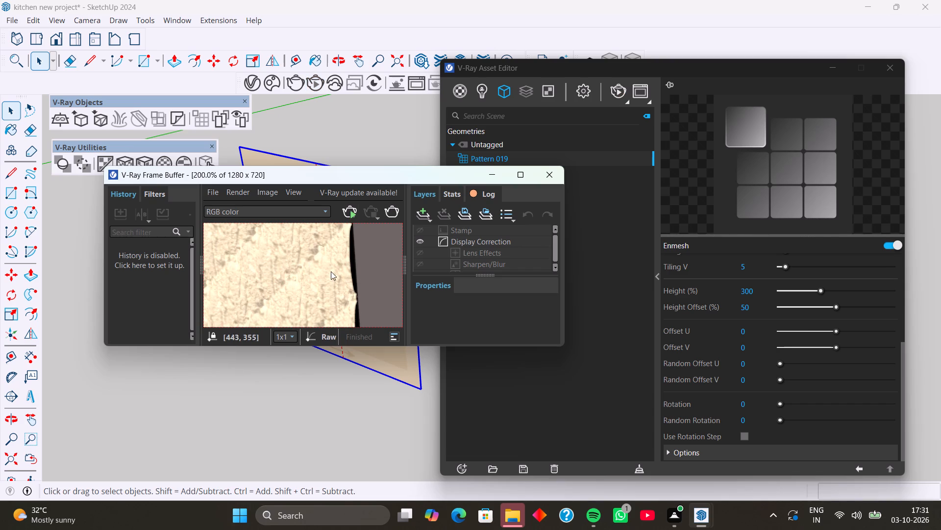
{"action": "middle_click_drag", "start_coordinate": [333, 268], "coordinate": [371, 284]}
{"action": "scroll", "coordinate": [329, 281], "scroll_direction": "down", "scroll_amount": 1}
{"action": "middle_click_drag", "start_coordinate": [316, 261], "coordinate": [311, 278]}
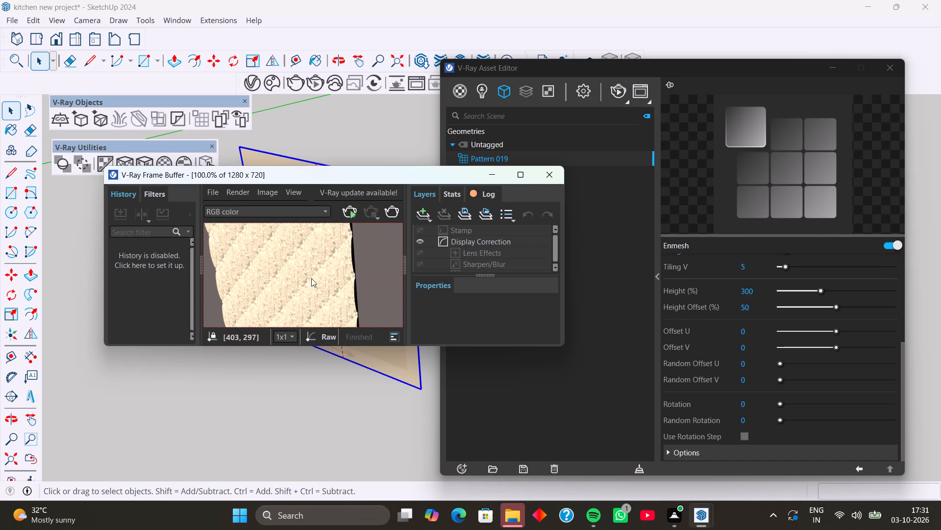
Examine the Pattern 019 relief and the plaster rectangle's edges in the rendered image, close up and as a whole.
{"action": "middle_click_drag", "start_coordinate": [311, 278], "coordinate": [322, 308]}
{"action": "scroll", "coordinate": [344, 278], "scroll_direction": "up", "scroll_amount": 1}
{"action": "scroll", "coordinate": [344, 278], "scroll_direction": "down", "scroll_amount": 1}
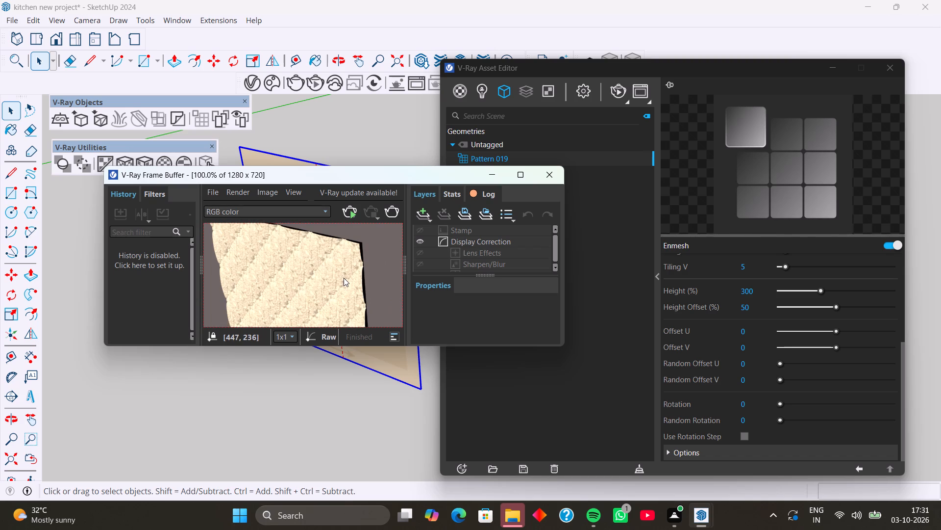
{"action": "middle_click_drag", "start_coordinate": [307, 277], "coordinate": [326, 262]}
{"action": "scroll", "coordinate": [365, 260], "scroll_direction": "up", "scroll_amount": 1}
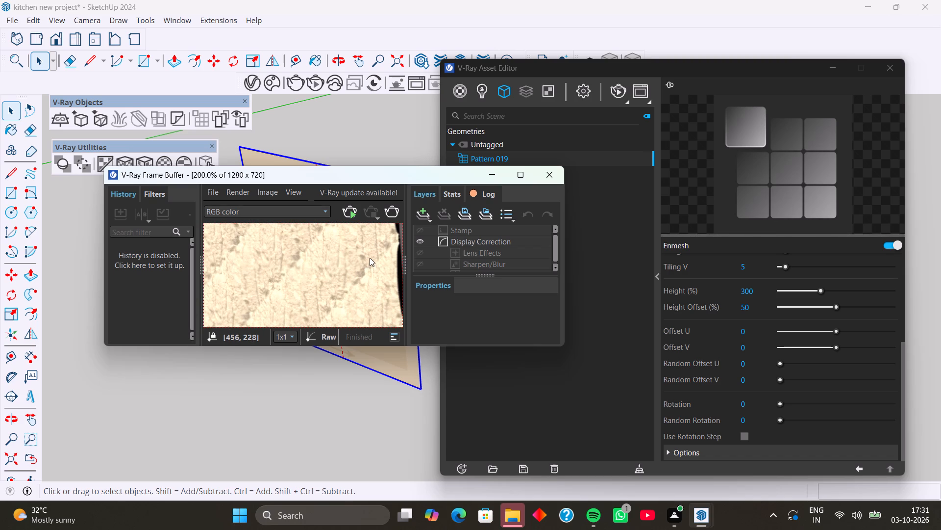
{"action": "middle_click_drag", "start_coordinate": [364, 261], "coordinate": [343, 273]}
{"action": "right_click_drag", "start_coordinate": [364, 261], "coordinate": [359, 264]}
{"action": "middle_click_drag", "start_coordinate": [299, 286], "coordinate": [279, 300]}
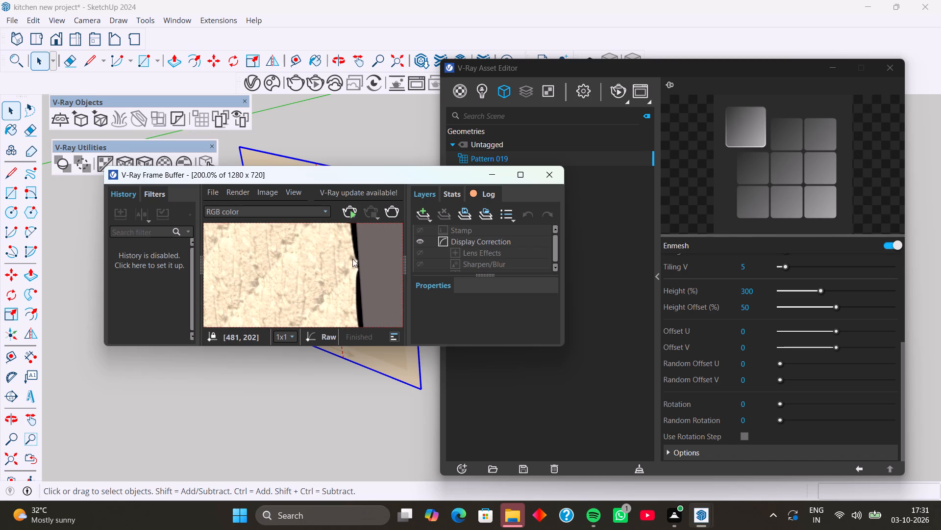
{"action": "scroll", "coordinate": [352, 259], "scroll_direction": "down", "scroll_amount": 3}
{"action": "scroll", "coordinate": [262, 258], "scroll_direction": "up", "scroll_amount": 2}
{"action": "middle_click_drag", "start_coordinate": [282, 251], "coordinate": [300, 248]}
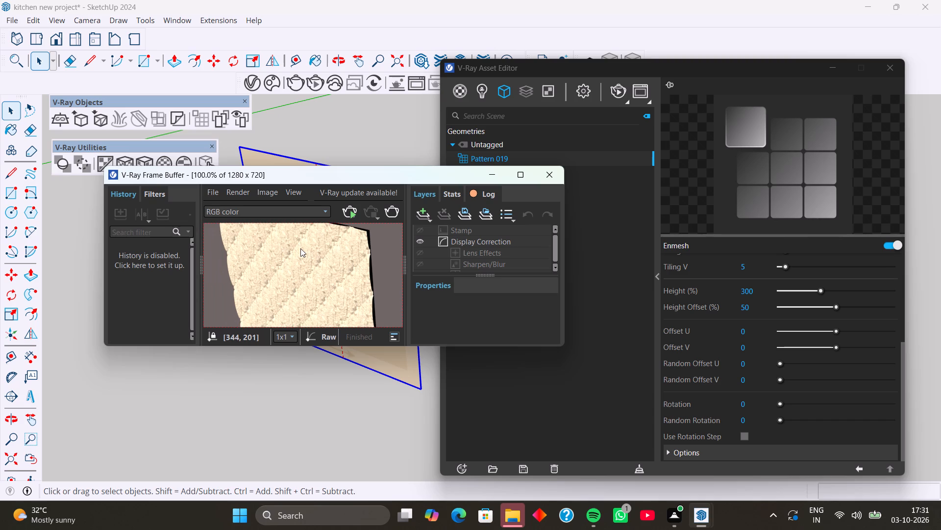
{"action": "middle_click_drag", "start_coordinate": [300, 248], "coordinate": [301, 248]}
{"action": "scroll", "coordinate": [369, 265], "scroll_direction": "down", "scroll_amount": 1}
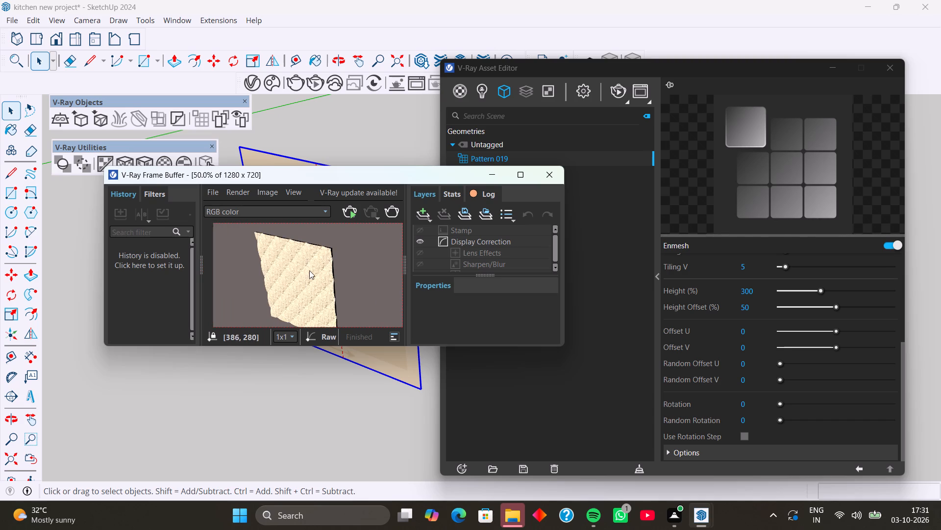
{"action": "scroll", "coordinate": [309, 270], "scroll_direction": "up", "scroll_amount": 3}
{"action": "scroll", "coordinate": [309, 270], "scroll_direction": "down", "scroll_amount": 2}
{"action": "middle_click_drag", "start_coordinate": [305, 269], "coordinate": [297, 273]}
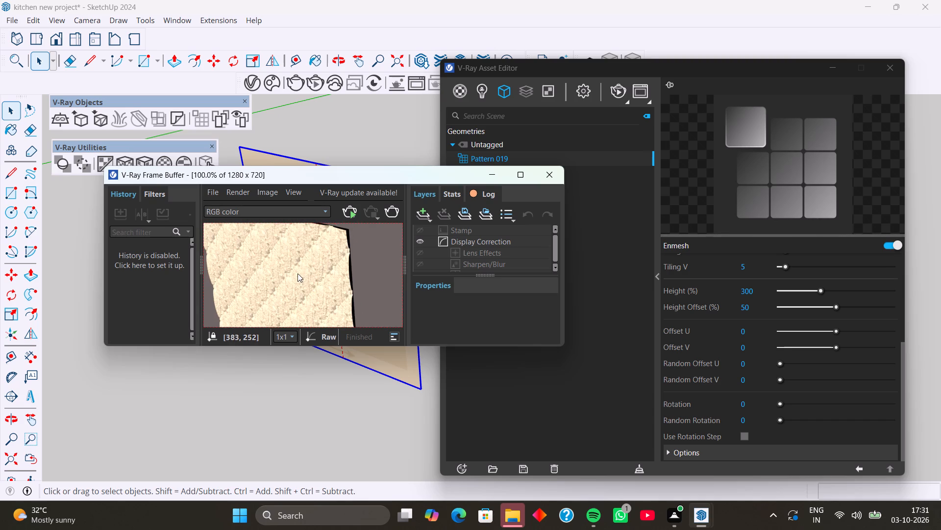
{"action": "middle_click_drag", "start_coordinate": [297, 273], "coordinate": [293, 276]}
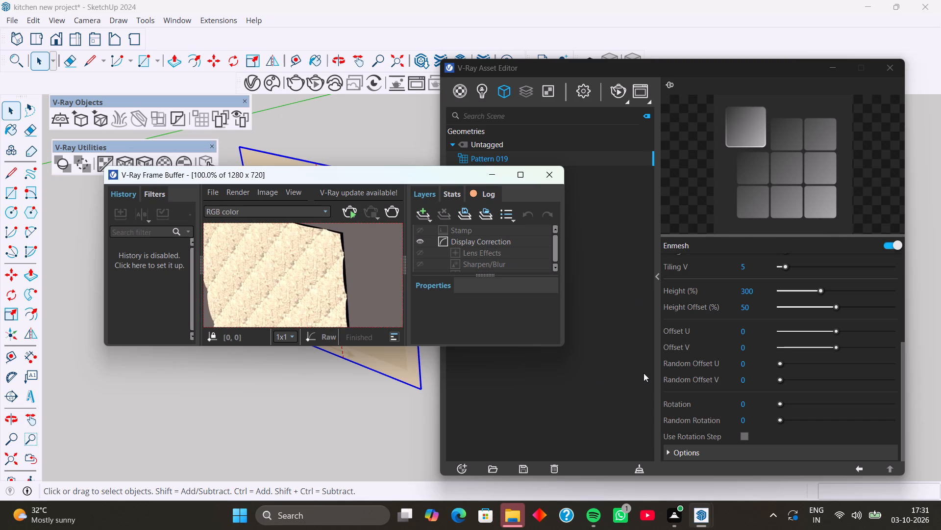
Look through the Pattern 019 Enmesh spacing, tiling, height, offset and rotation parameters and compare them with the rendered image.
{"action": "scroll", "coordinate": [725, 331], "scroll_direction": "up", "scroll_amount": 5}
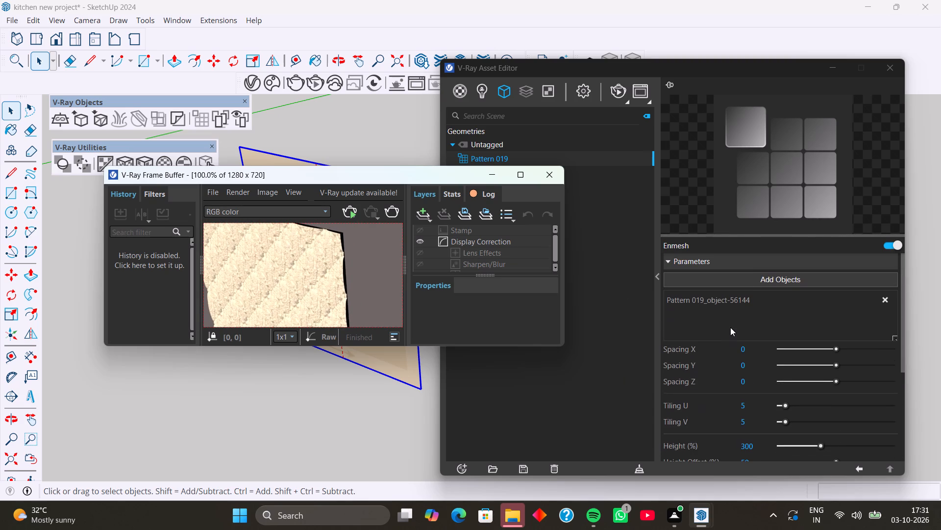
{"action": "scroll", "coordinate": [730, 327], "scroll_direction": "up", "scroll_amount": 4}
{"action": "scroll", "coordinate": [730, 327], "scroll_direction": "down", "scroll_amount": 4}
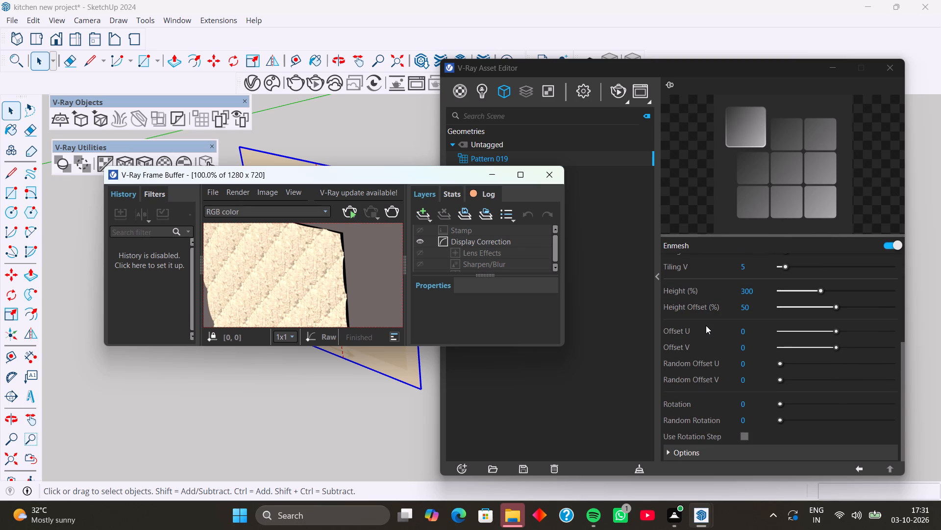
{"action": "scroll", "coordinate": [706, 325], "scroll_direction": "up", "scroll_amount": 8}
{"action": "scroll", "coordinate": [706, 325], "scroll_direction": "down", "scroll_amount": 8}
{"action": "scroll", "coordinate": [706, 325], "scroll_direction": "up", "scroll_amount": 9}
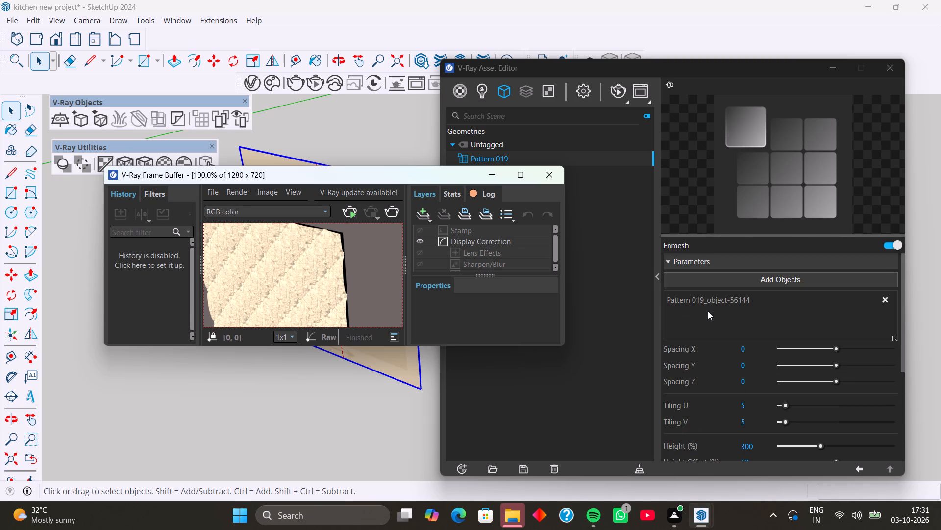
{"action": "scroll", "coordinate": [321, 277], "scroll_direction": "up", "scroll_amount": 1}
{"action": "scroll", "coordinate": [420, 283], "scroll_direction": "down", "scroll_amount": 2}
{"action": "scroll", "coordinate": [343, 286], "scroll_direction": "down", "scroll_amount": 2}
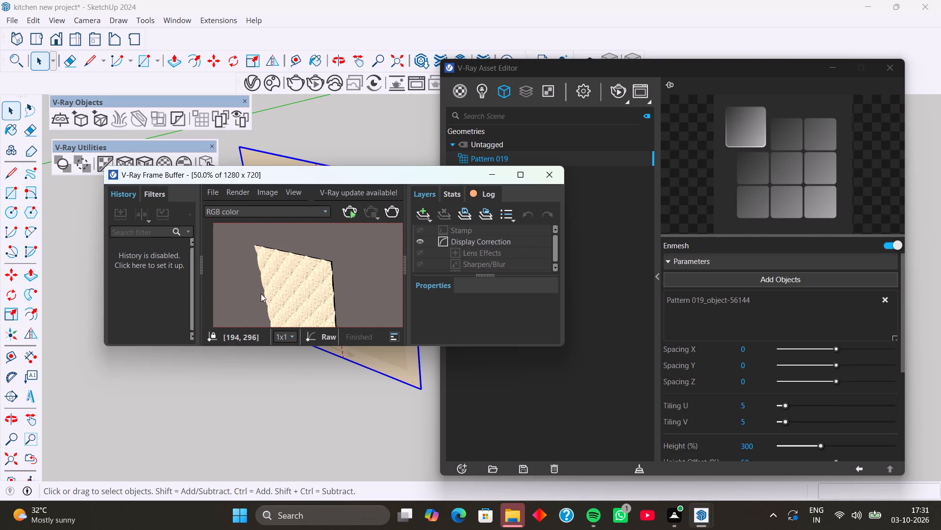
{"action": "scroll", "coordinate": [294, 289], "scroll_direction": "up", "scroll_amount": 1}
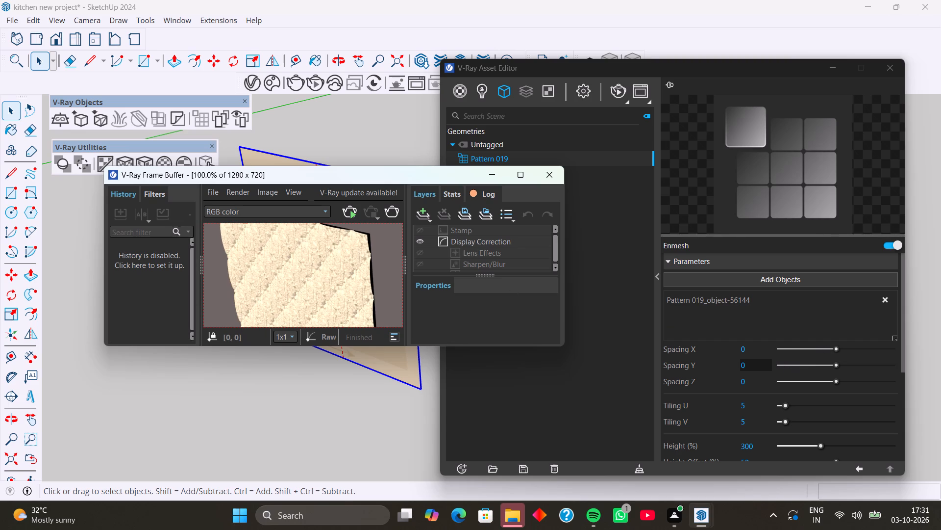
{"action": "scroll", "coordinate": [682, 359], "scroll_direction": "down", "scroll_amount": 2}
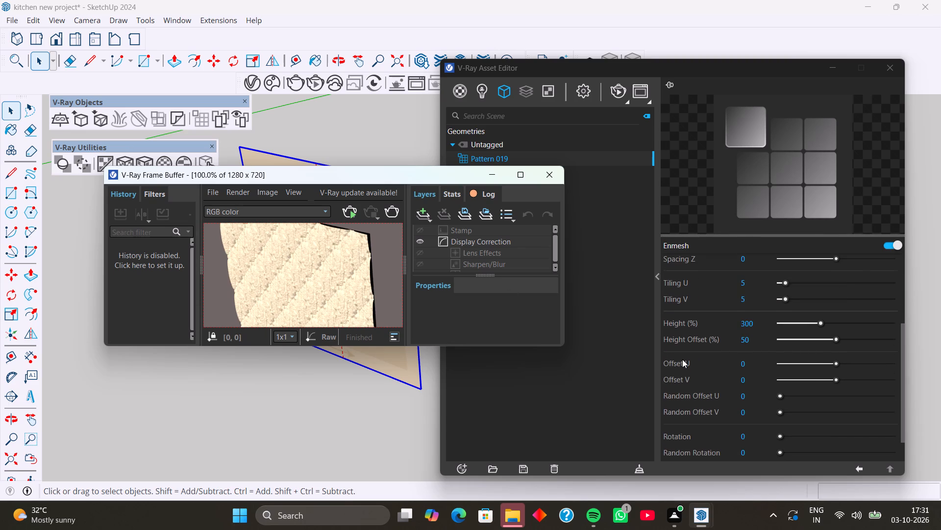
{"action": "scroll", "coordinate": [682, 359], "scroll_direction": "down", "scroll_amount": 3}
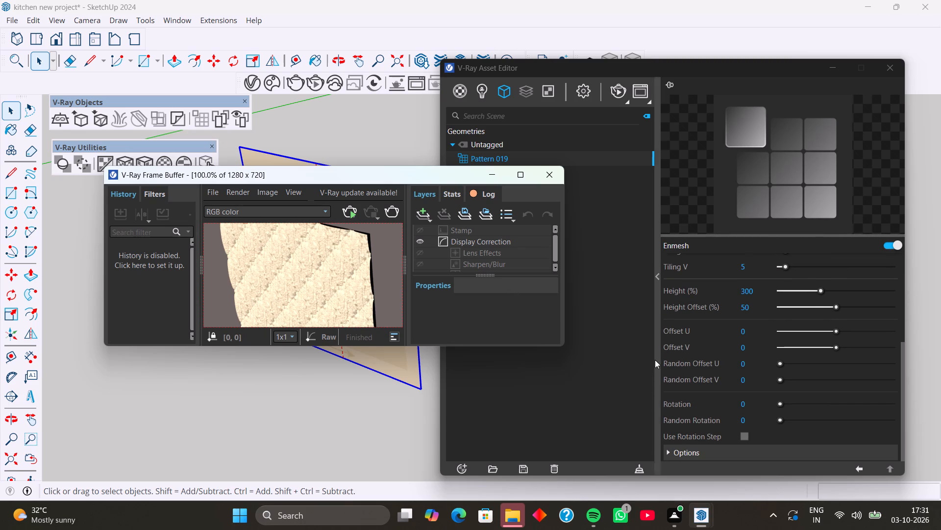
{"action": "scroll", "coordinate": [700, 363], "scroll_direction": "up", "scroll_amount": 1}
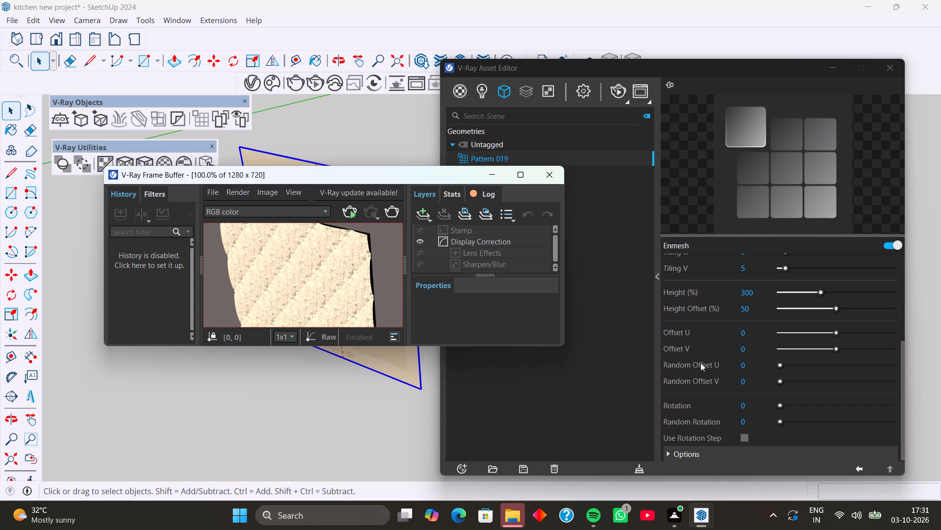
{"action": "scroll", "coordinate": [700, 363], "scroll_direction": "up", "scroll_amount": 3}
Set the Pattern 019 Enmesh Height (%) to 600.
{"action": "scroll", "coordinate": [700, 359], "scroll_direction": "down", "scroll_amount": 2}
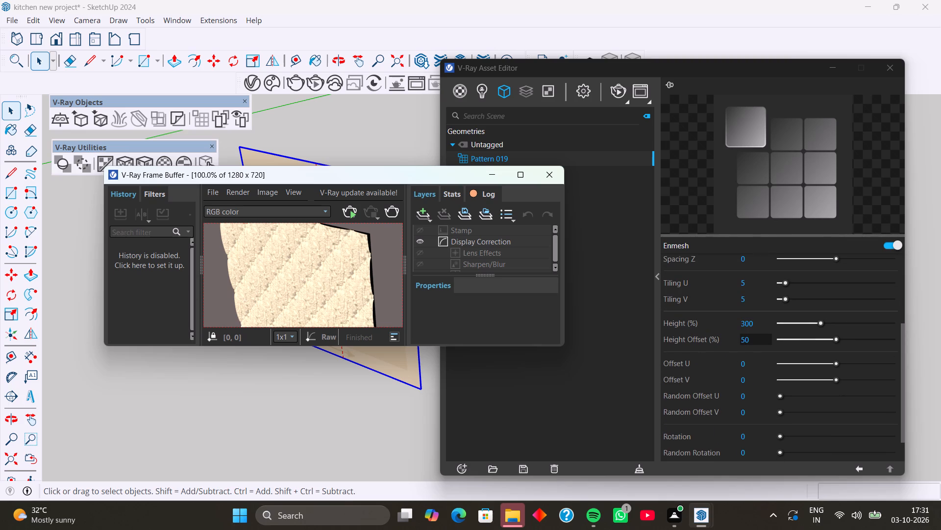
{"action": "left_click", "coordinate": [760, 321]}
{"action": "key", "text": "BackSpace"}
{"action": "key", "text": "BackSpace"}
{"action": "key", "text": "BackSpace"}
{"action": "key", "text": "BackSpace"}
{"action": "key", "text": "BackSpace"}
{"action": "key", "text": "BackSpace"}
{"action": "key", "text": "BackSpace"}
{"action": "key", "text": "BackSpace"}
{"action": "key", "text": "BackSpace"}
{"action": "key", "text": "BackSpace"}
{"action": "key", "text": "BackSpace"}
{"action": "key", "text": "BackSpace"}
{"action": "key", "text": "BackSpace"}
{"action": "key", "text": "BackSpace"}
{"action": "key", "text": "BackSpace"}
{"action": "key", "text": "BackSpace"}
{"action": "key", "text": "BackSpace"}
{"action": "key", "text": "BackSpace"}
{"action": "key", "text": "BackSpace"}
{"action": "key", "text": "BackSpace"}
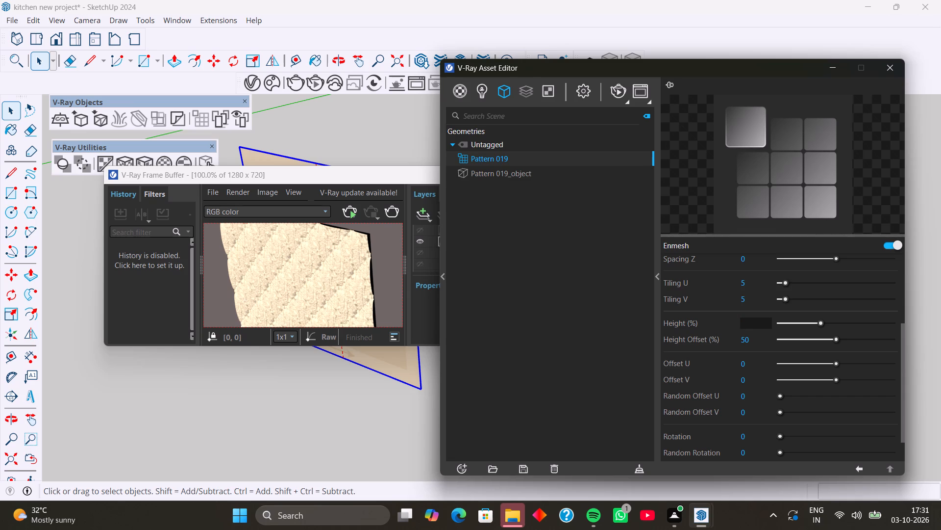
{"action": "type", "text": "600"}
{"action": "key", "text": "Return"}
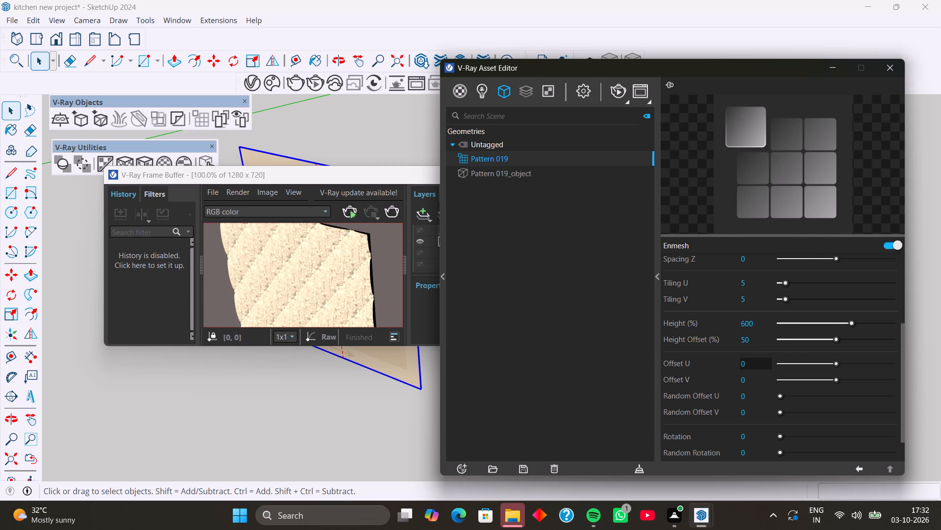
Open the Pattern 019 Enmesh Offset U value for editing.
{"action": "left_click", "coordinate": [760, 358]}
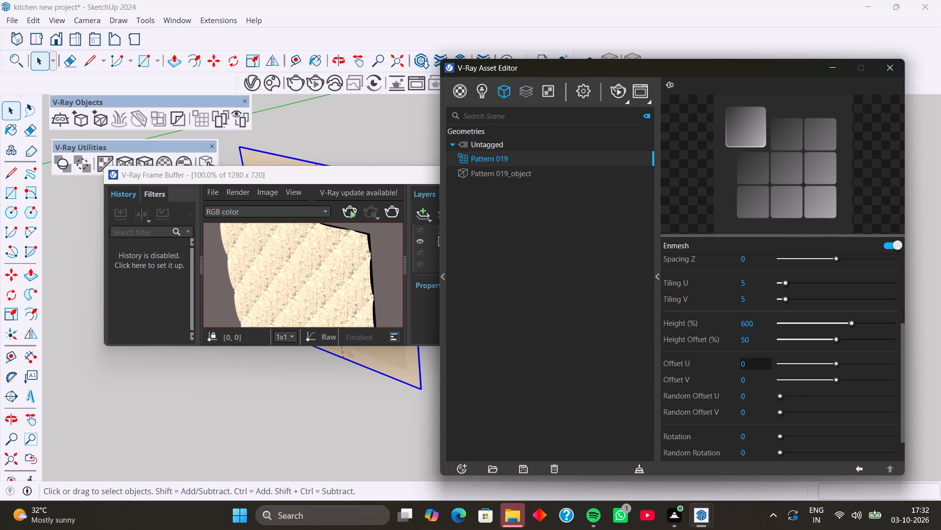
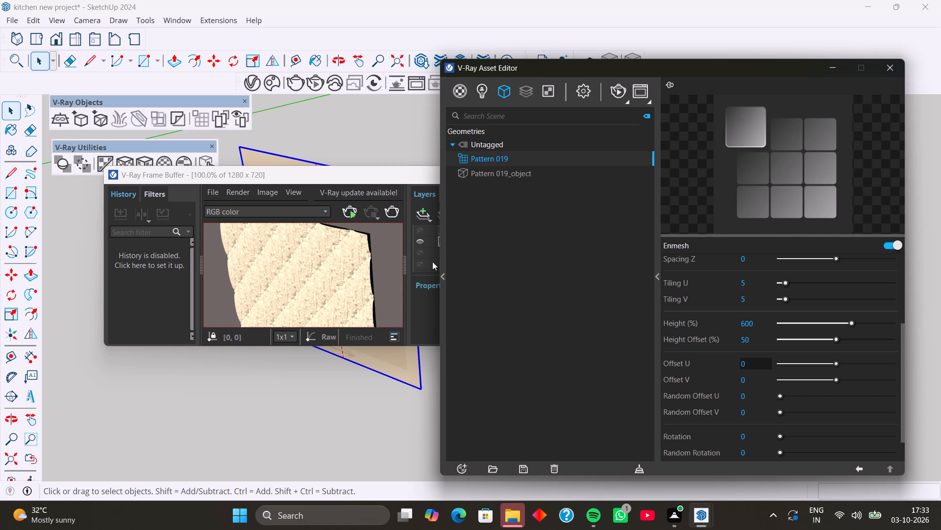
Examine the Pattern 019 relief in the rendered image, close up and as a whole, and look over the Enmesh parameters.
{"action": "scroll", "coordinate": [328, 266], "scroll_direction": "up", "scroll_amount": 1}
{"action": "scroll", "coordinate": [328, 266], "scroll_direction": "down", "scroll_amount": 2}
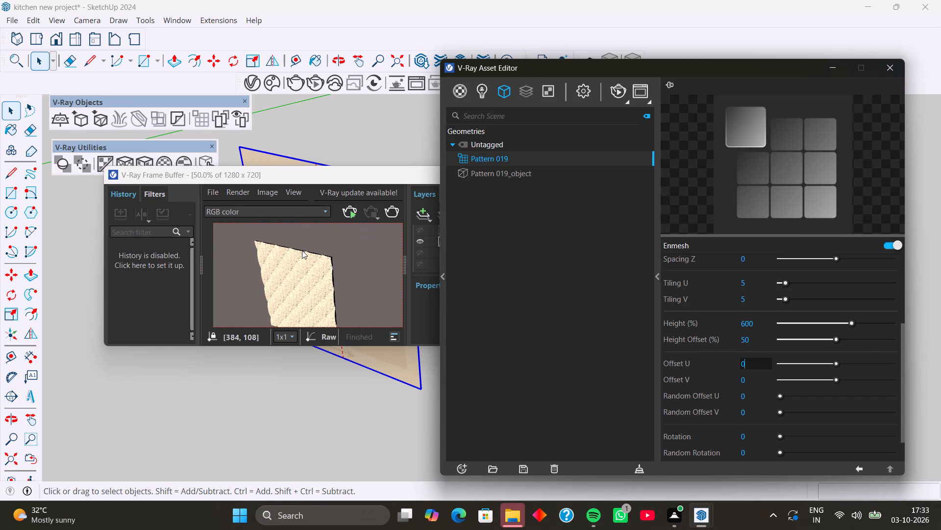
{"action": "scroll", "coordinate": [298, 257], "scroll_direction": "up", "scroll_amount": 2}
{"action": "scroll", "coordinate": [298, 257], "scroll_direction": "down", "scroll_amount": 2}
{"action": "middle_click_drag", "start_coordinate": [290, 274], "coordinate": [287, 267]}
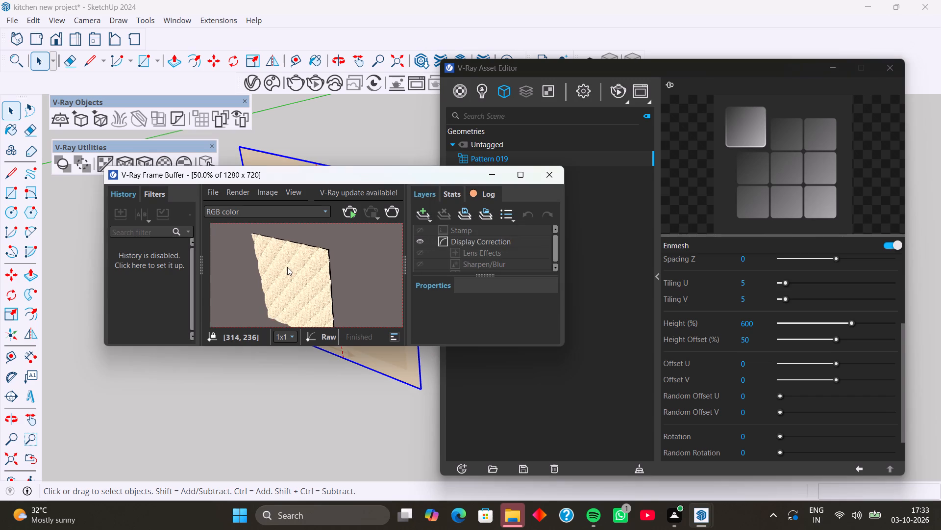
{"action": "middle_click_drag", "start_coordinate": [287, 267], "coordinate": [266, 255]}
{"action": "scroll", "coordinate": [292, 265], "scroll_direction": "up", "scroll_amount": 1}
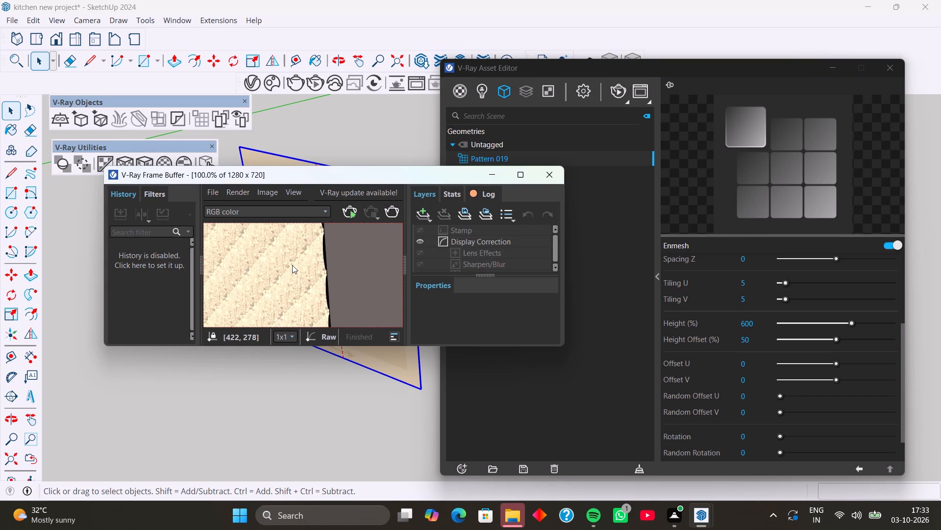
{"action": "middle_click_drag", "start_coordinate": [308, 262], "coordinate": [352, 283]}
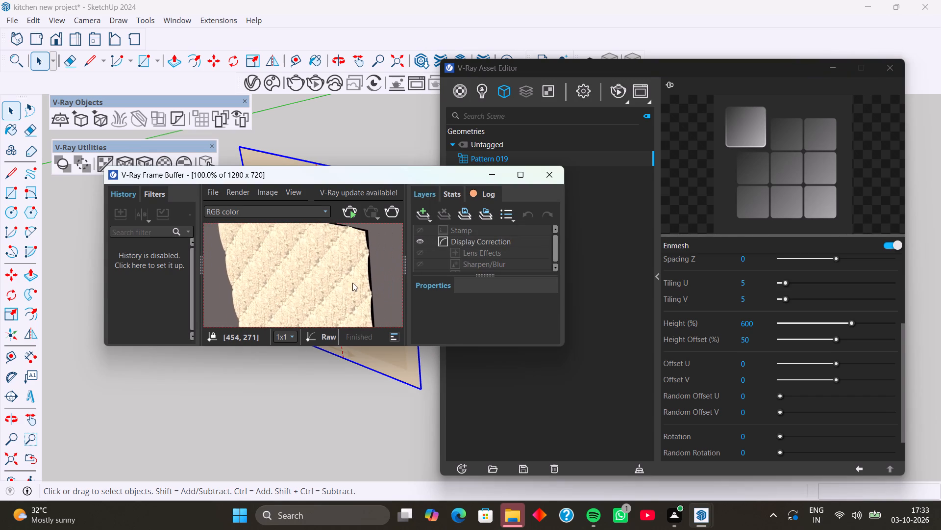
{"action": "middle_click_drag", "start_coordinate": [352, 283], "coordinate": [333, 295]}
{"action": "scroll", "coordinate": [312, 281], "scroll_direction": "down", "scroll_amount": 1}
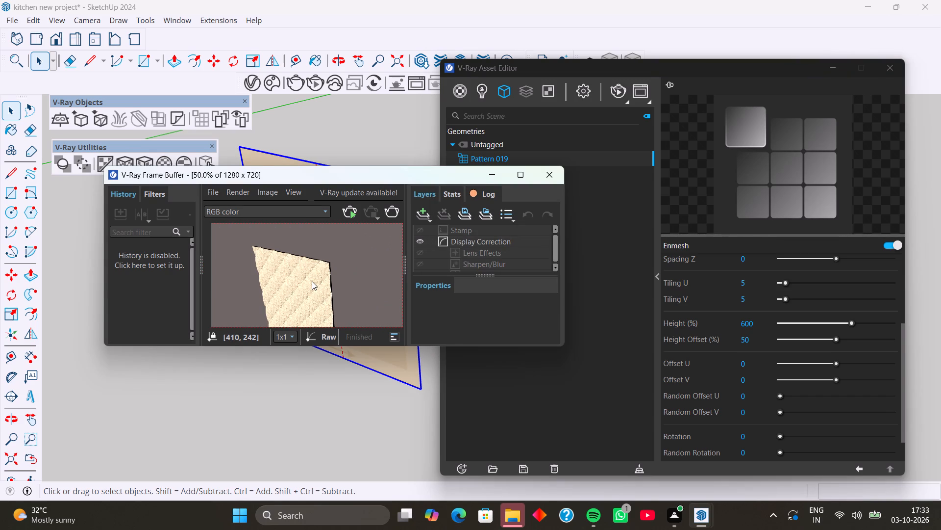
{"action": "scroll", "coordinate": [312, 281], "scroll_direction": "up", "scroll_amount": 1}
{"action": "middle_click_drag", "start_coordinate": [301, 287], "coordinate": [320, 250]}
{"action": "scroll", "coordinate": [726, 353], "scroll_direction": "down", "scroll_amount": 1}
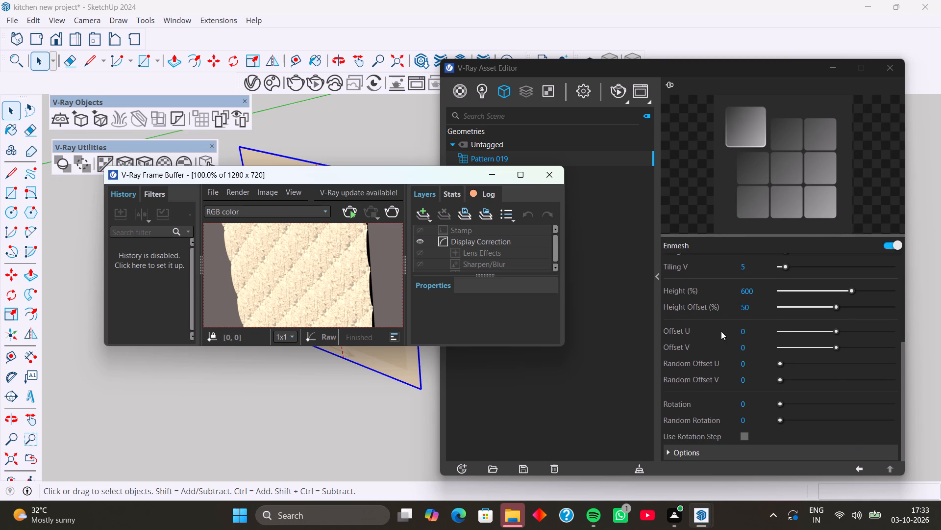
{"action": "scroll", "coordinate": [720, 313], "scroll_direction": "up", "scroll_amount": 3}
{"action": "scroll", "coordinate": [725, 368], "scroll_direction": "down", "scroll_amount": 1}
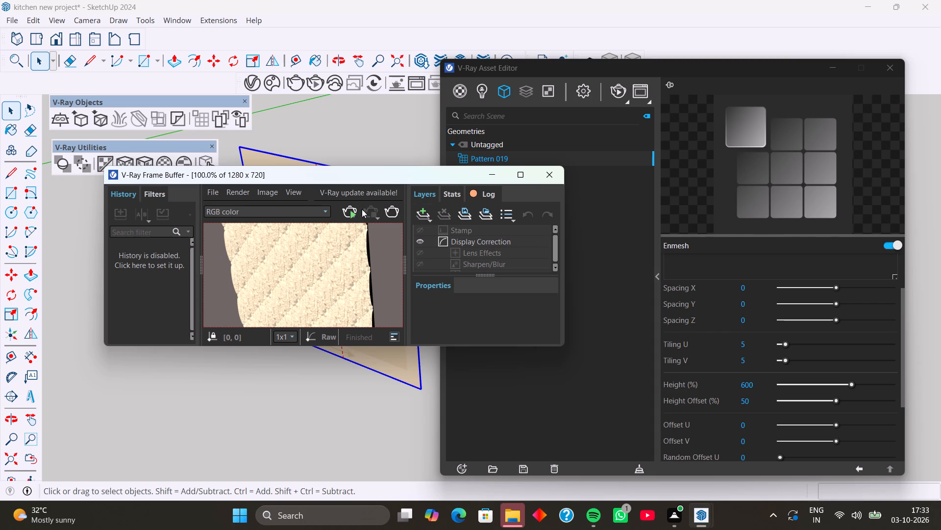
Restart the interactive V-Ray render to update the Pattern 019 relief with its current Enmesh height.
{"action": "left_click", "coordinate": [348, 212]}
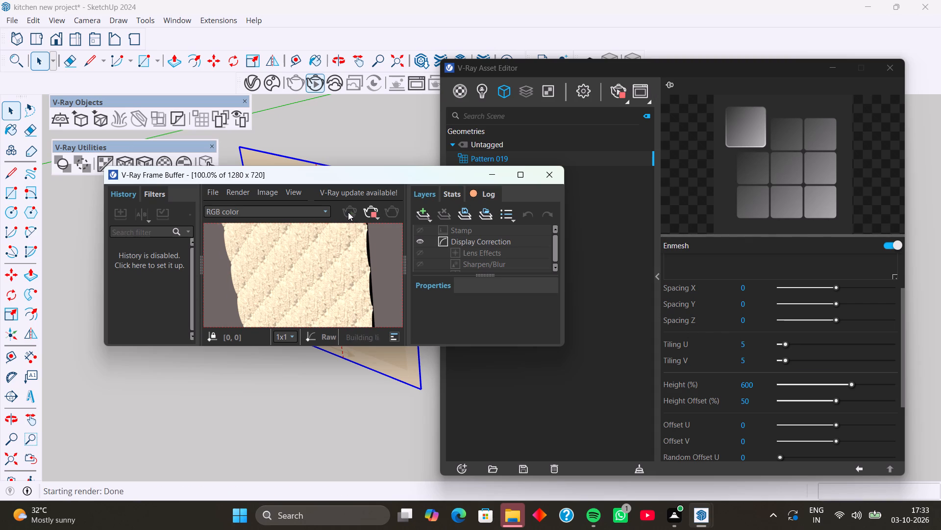
{"action": "left_click", "coordinate": [371, 217]}
{"action": "left_click", "coordinate": [350, 213]}
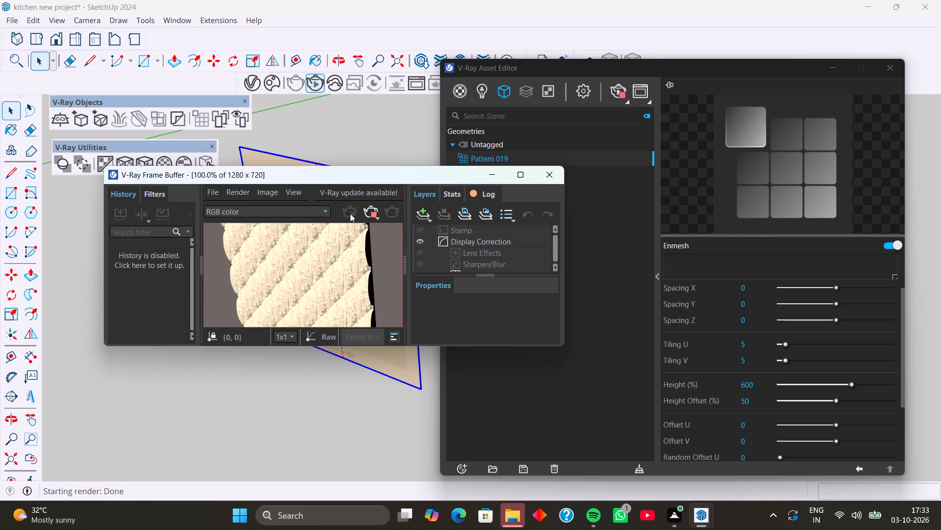
Examine the updated Pattern 019 relief and the panel's edges in the render, then close the frame buffer.
{"action": "middle_click_drag", "start_coordinate": [327, 258], "coordinate": [348, 306]}
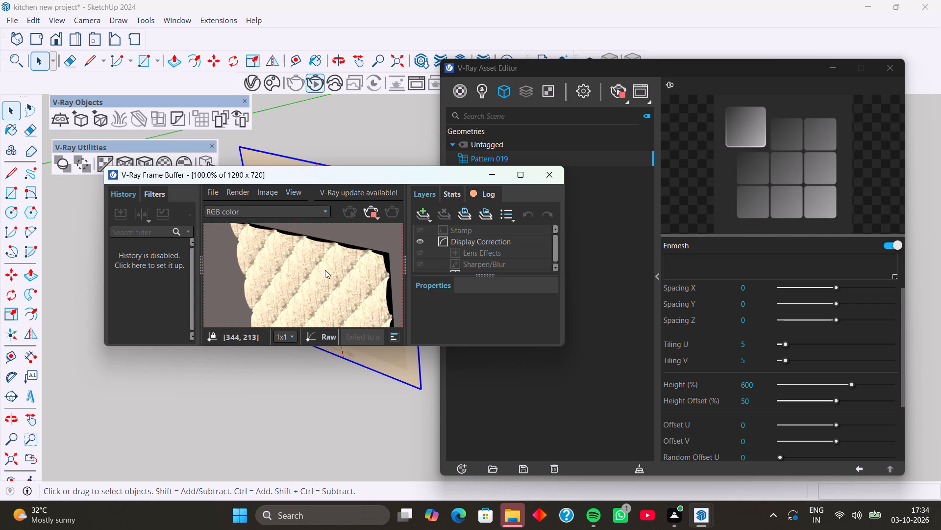
{"action": "scroll", "coordinate": [325, 265], "scroll_direction": "down", "scroll_amount": 1}
{"action": "middle_click_drag", "start_coordinate": [342, 280], "coordinate": [322, 246]}
{"action": "scroll", "coordinate": [288, 251], "scroll_direction": "up", "scroll_amount": 1}
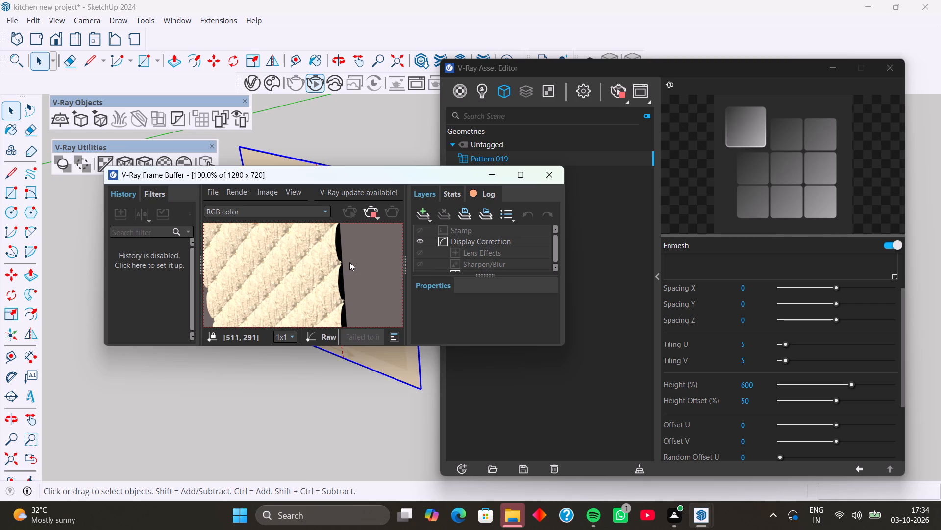
{"action": "scroll", "coordinate": [264, 239], "scroll_direction": "up", "scroll_amount": 1}
{"action": "middle_click_drag", "start_coordinate": [291, 257], "coordinate": [323, 276]}
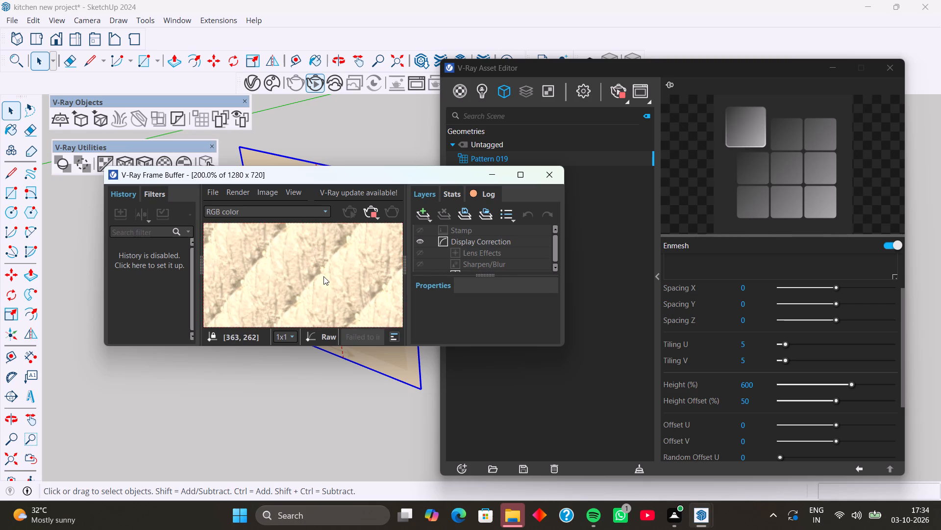
{"action": "middle_click_drag", "start_coordinate": [323, 276], "coordinate": [313, 284]}
{"action": "scroll", "coordinate": [334, 273], "scroll_direction": "down", "scroll_amount": 1}
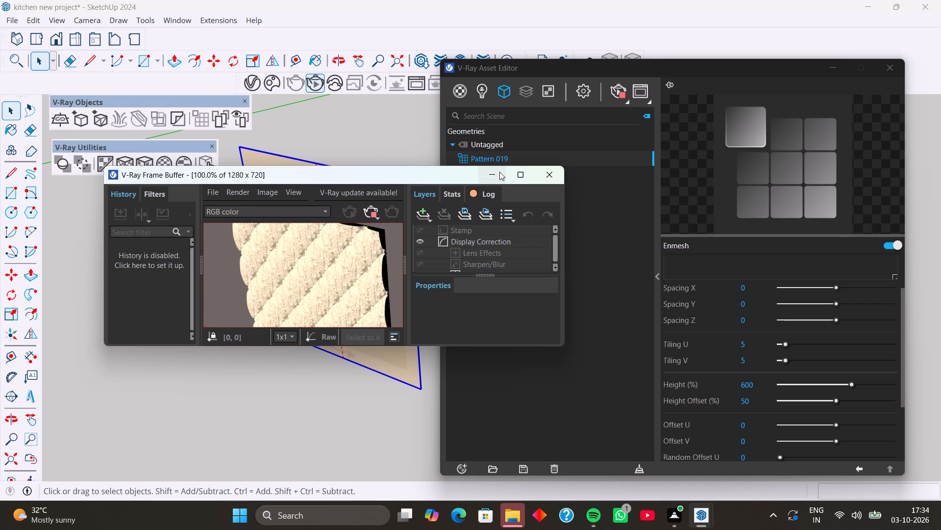
{"action": "left_click", "coordinate": [554, 172]}
Draw an upright rectangle about 92' 11" by 100' 11", locked to the green axis, beside the patterned plaster rectangles.
{"action": "scroll", "coordinate": [274, 190], "scroll_direction": "down", "scroll_amount": 3}
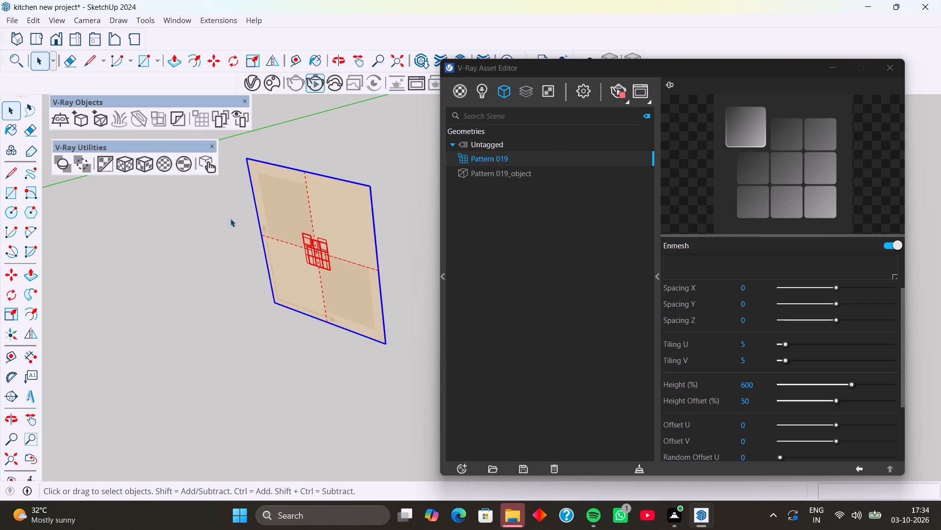
{"action": "scroll", "coordinate": [199, 228], "scroll_direction": "down", "scroll_amount": 20}
{"action": "scroll", "coordinate": [122, 200], "scroll_direction": "down", "scroll_amount": 3}
{"action": "middle_click_drag", "start_coordinate": [198, 203], "coordinate": [225, 207]}
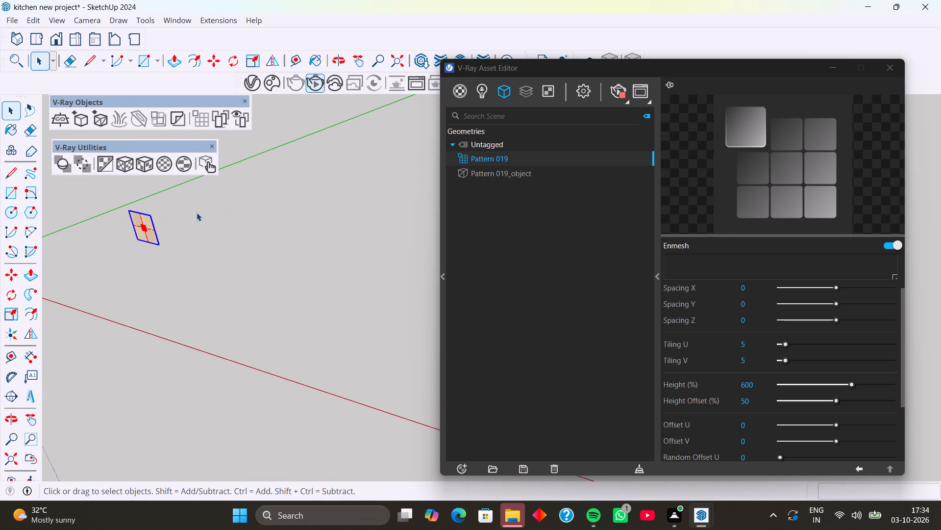
{"action": "scroll", "coordinate": [195, 212], "scroll_direction": "up", "scroll_amount": 3}
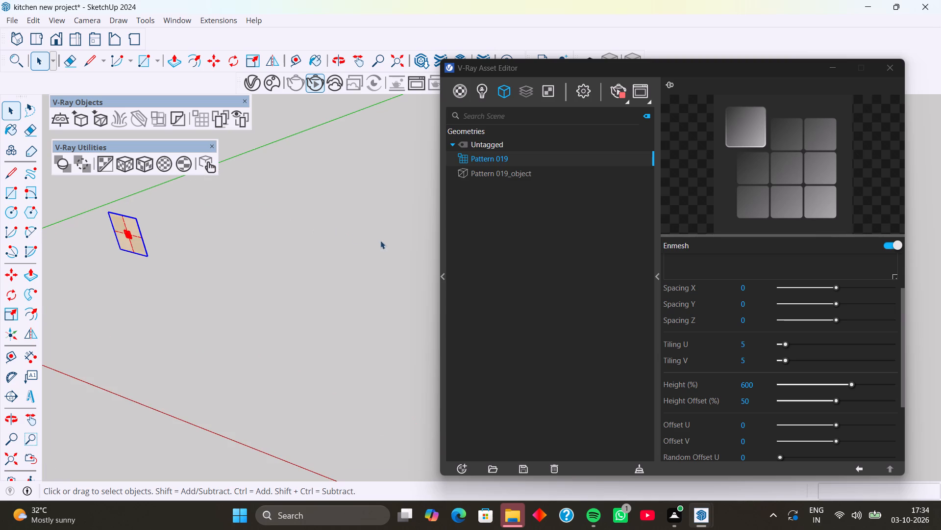
{"action": "right_click_drag", "start_coordinate": [196, 270], "coordinate": [189, 244]}
{"action": "middle_click_drag", "start_coordinate": [195, 265], "coordinate": [189, 244]}
{"action": "middle_click_drag", "start_coordinate": [189, 244], "coordinate": [166, 231]}
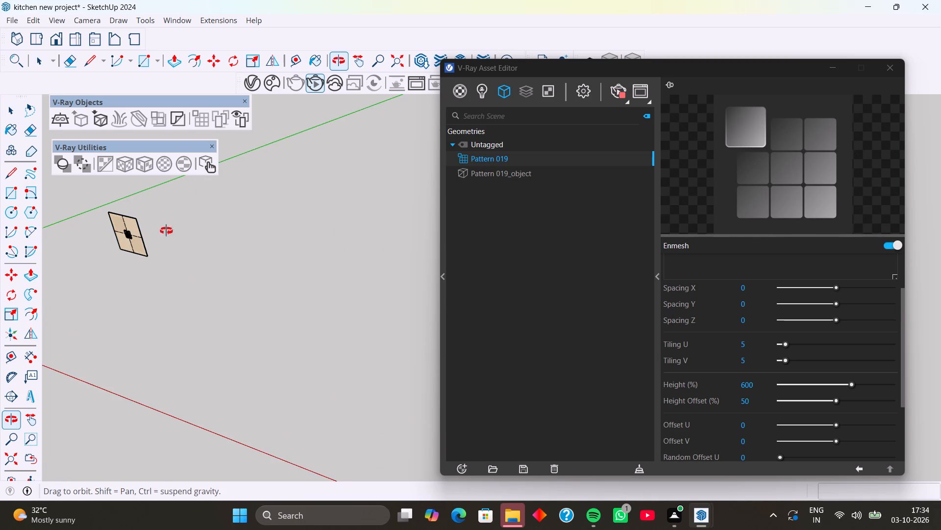
{"action": "middle_click_drag", "start_coordinate": [166, 231], "coordinate": [131, 206]}
{"action": "middle_click_drag", "start_coordinate": [194, 229], "coordinate": [224, 222]}
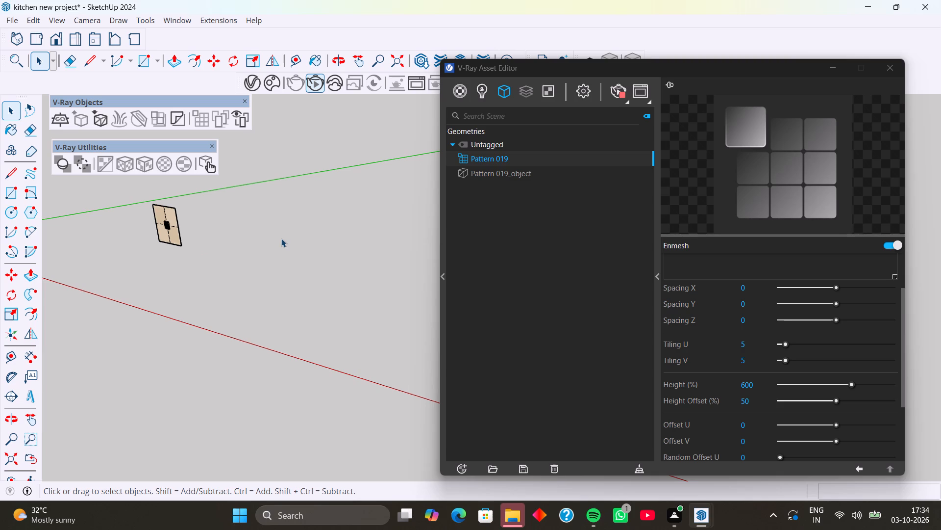
{"action": "key", "text": "r"}
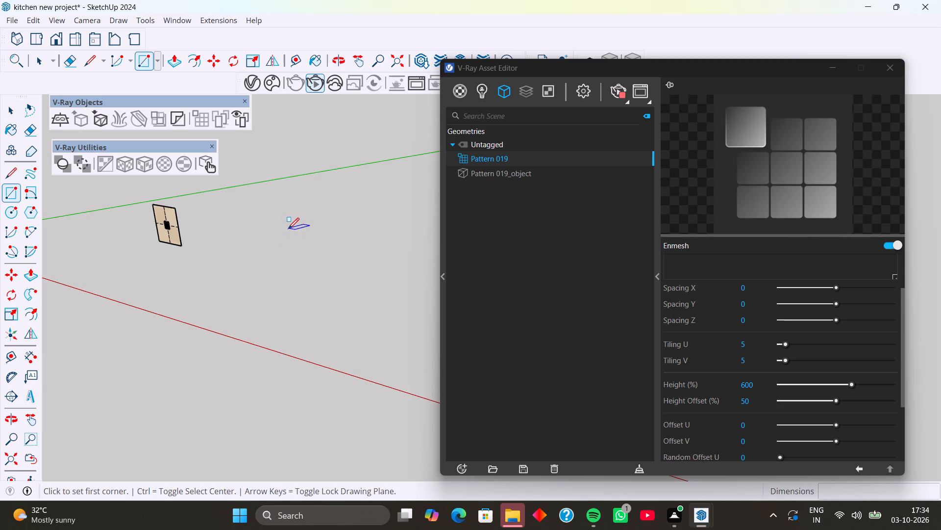
{"action": "key", "text": "Left"}
{"action": "left_click", "coordinate": [296, 220]}
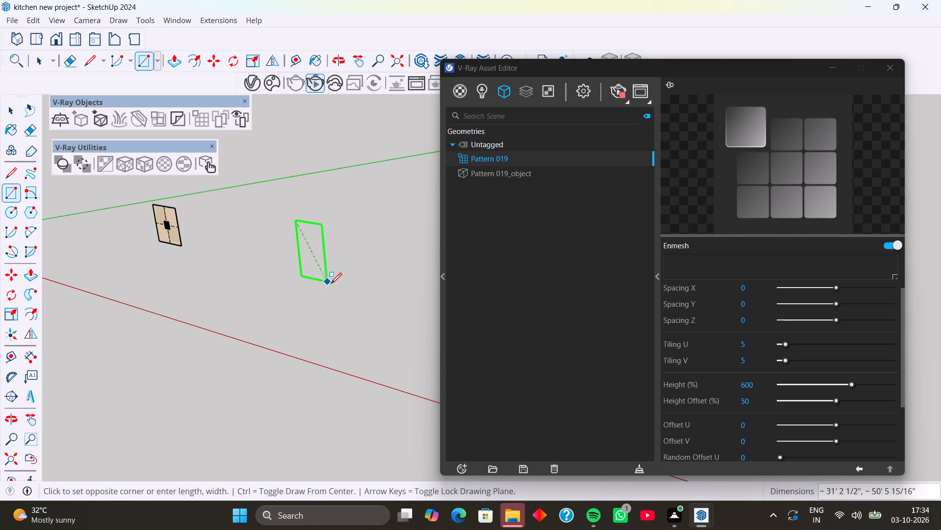
{"action": "left_click", "coordinate": [389, 355]}
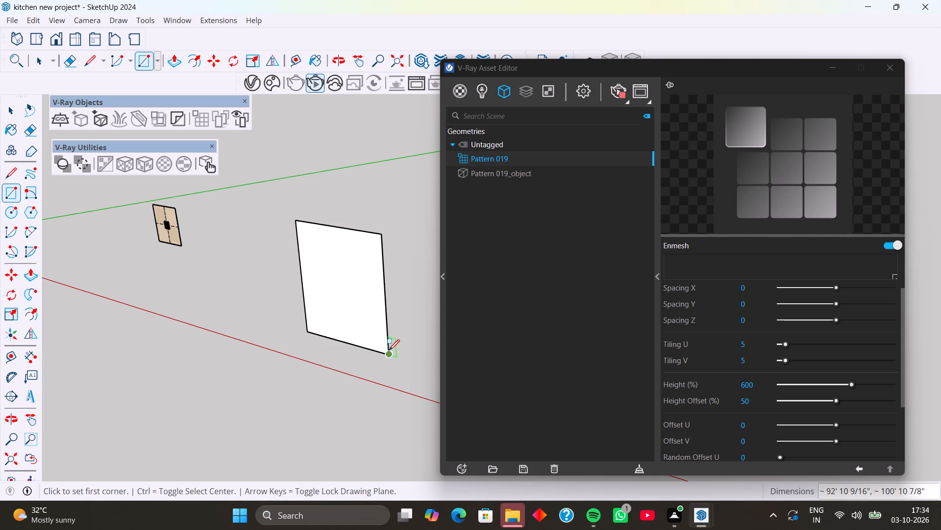
{"action": "key", "text": "space"}
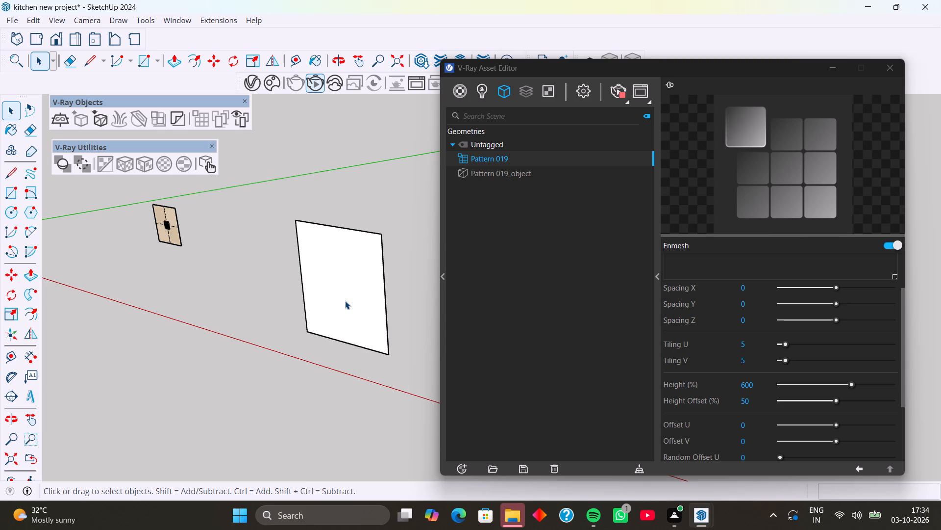
Group the new rectangle's face together with its edges.
{"action": "left_click", "coordinate": [345, 301]}
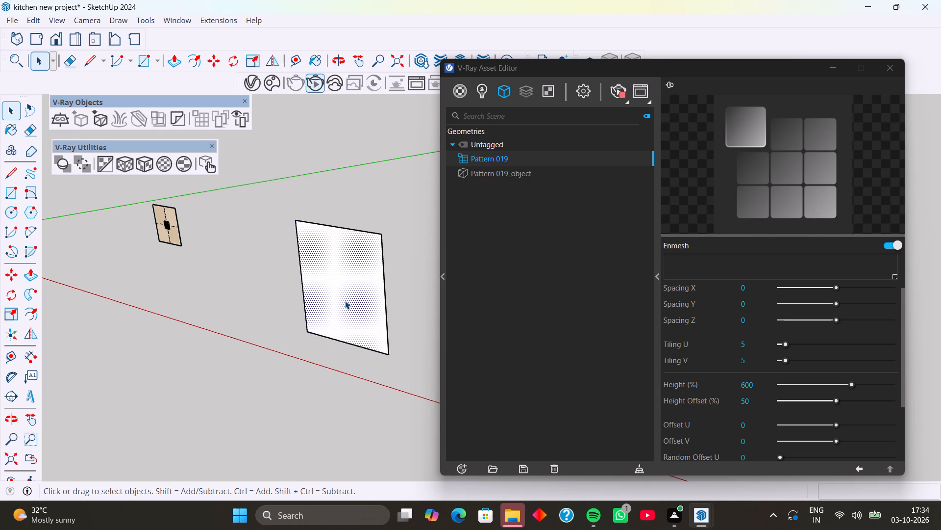
{"action": "triple_click", "coordinate": [345, 301]}
{"action": "triple_click", "coordinate": [345, 301]}
{"action": "right_click", "coordinate": [345, 301]}
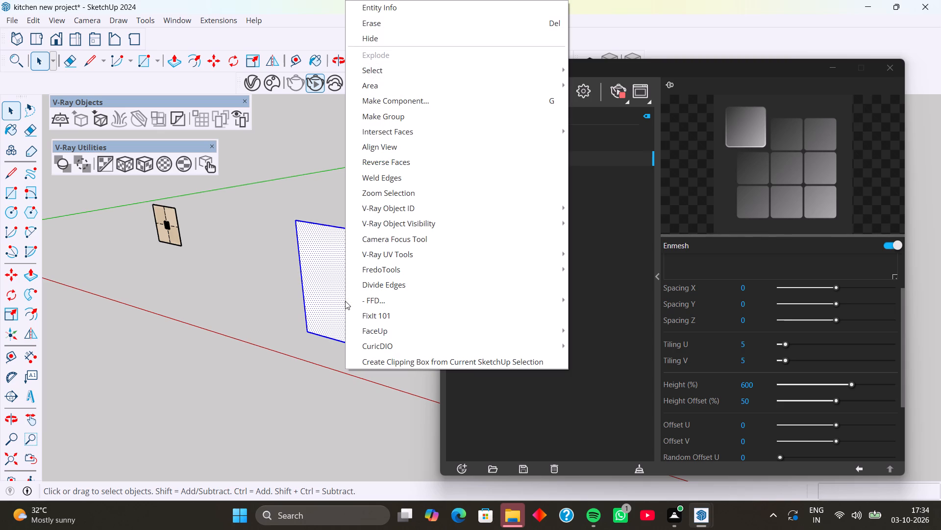
{"action": "left_click", "coordinate": [382, 116]}
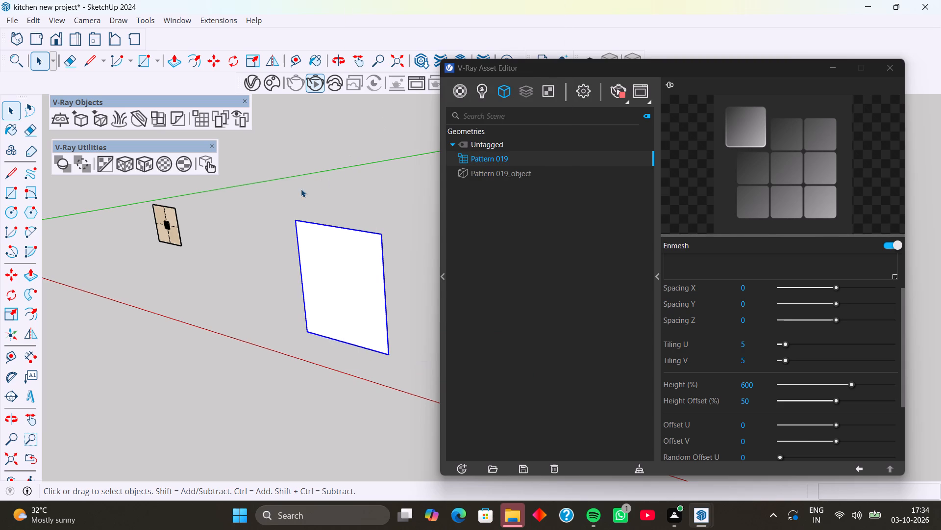
List the scene's materials in the Asset Editor and browse the Paint materials in Chaos Cosmos for the new rectangle.
{"action": "scroll", "coordinate": [301, 189], "scroll_direction": "down", "scroll_amount": 5}
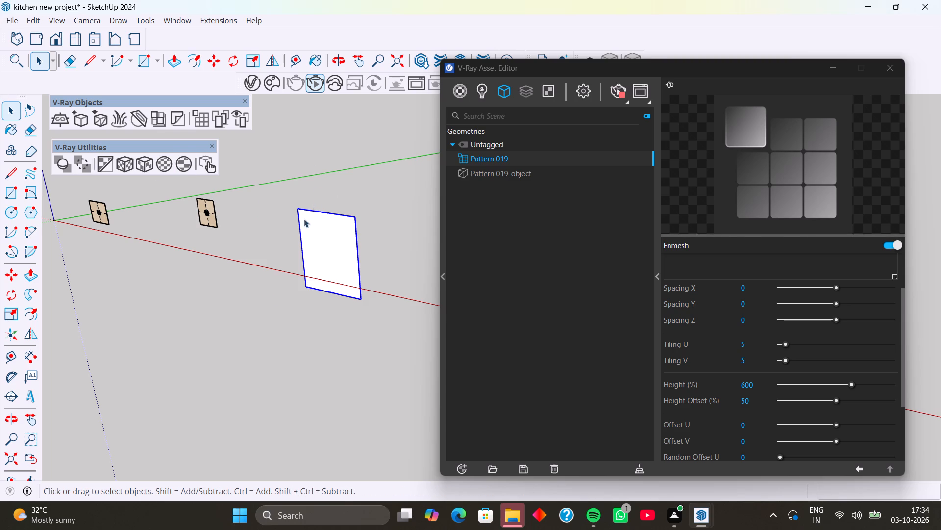
{"action": "middle_click_drag", "start_coordinate": [293, 280], "coordinate": [325, 254]}
{"action": "left_click", "coordinate": [460, 96]}
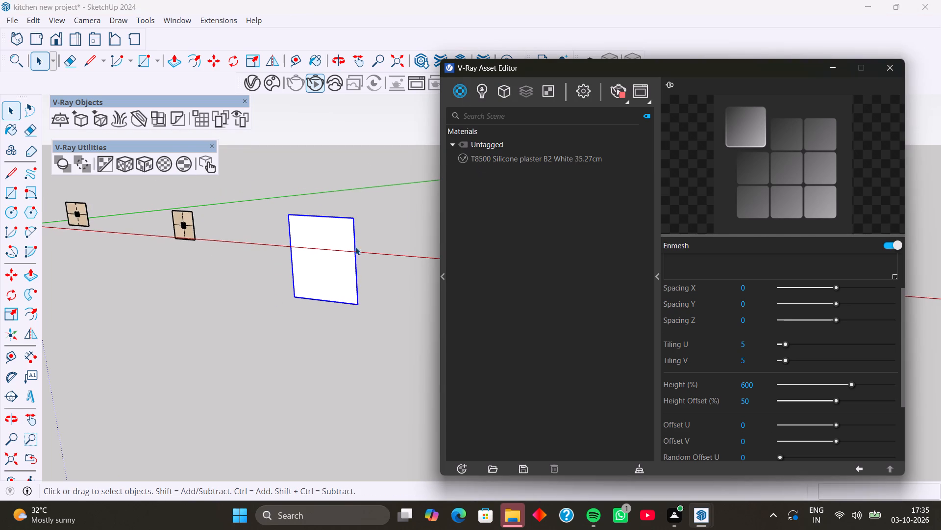
{"action": "middle_click_drag", "start_coordinate": [341, 244], "coordinate": [318, 303]}
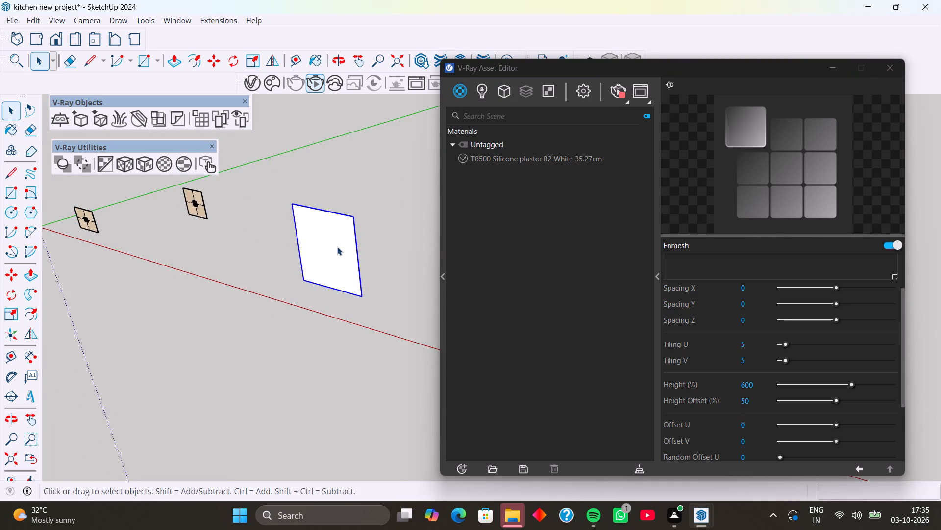
{"action": "middle_click_drag", "start_coordinate": [337, 247], "coordinate": [338, 278]}
{"action": "scroll", "coordinate": [314, 255], "scroll_direction": "up", "scroll_amount": 1}
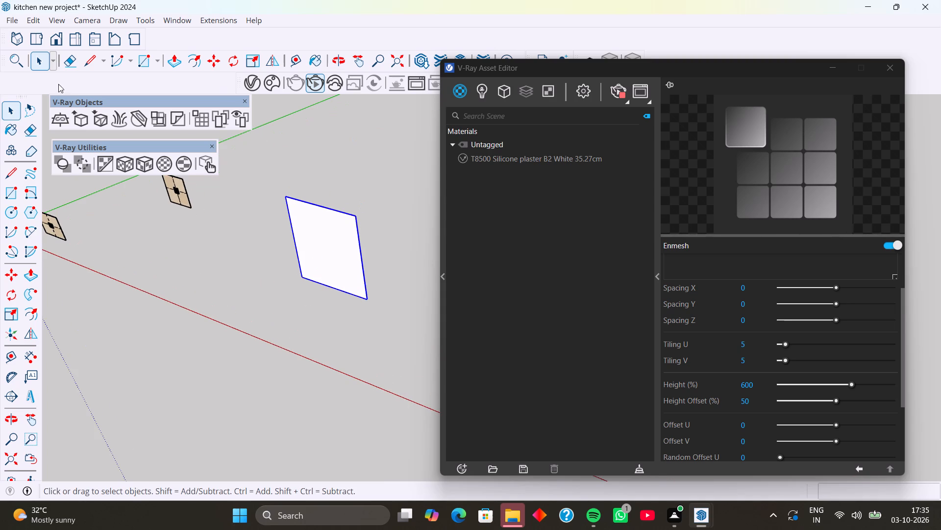
{"action": "left_click", "coordinate": [277, 85]}
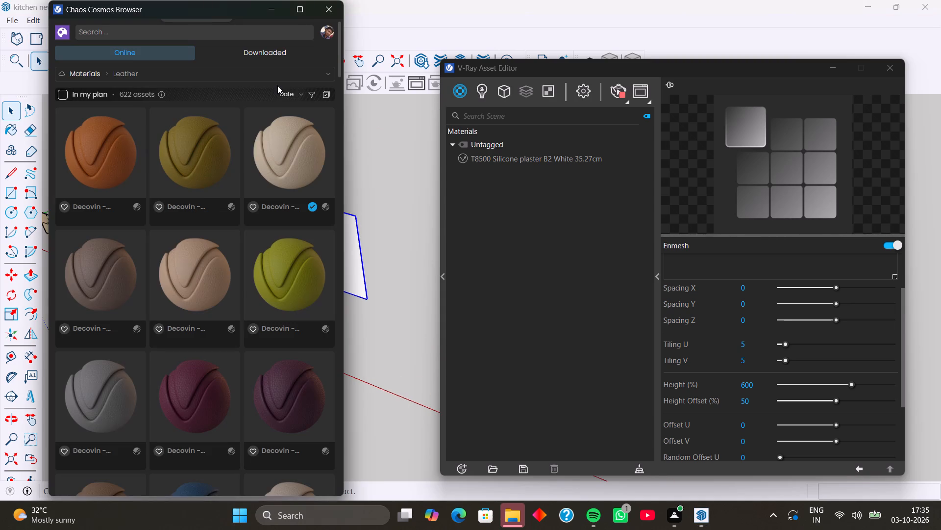
{"action": "left_click", "coordinate": [154, 50]}
{"action": "left_click", "coordinate": [149, 78]}
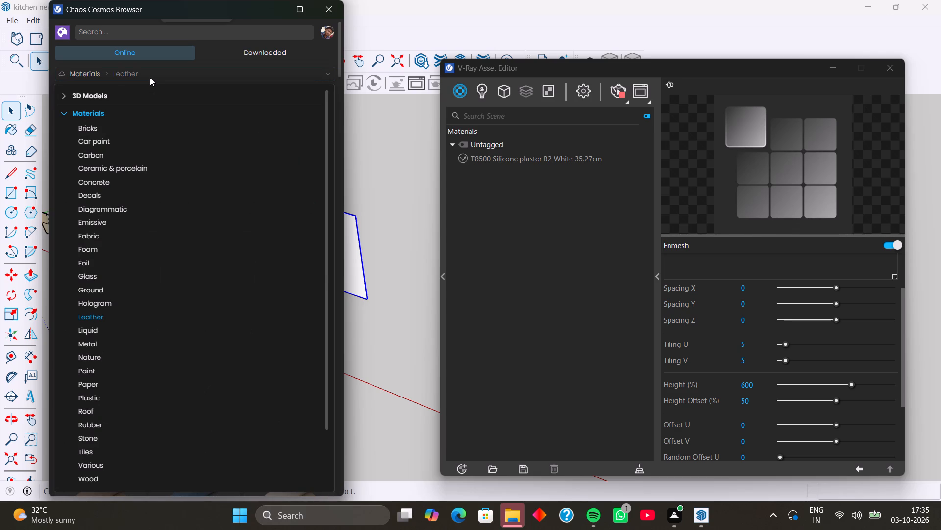
{"action": "left_click", "coordinate": [150, 78]}
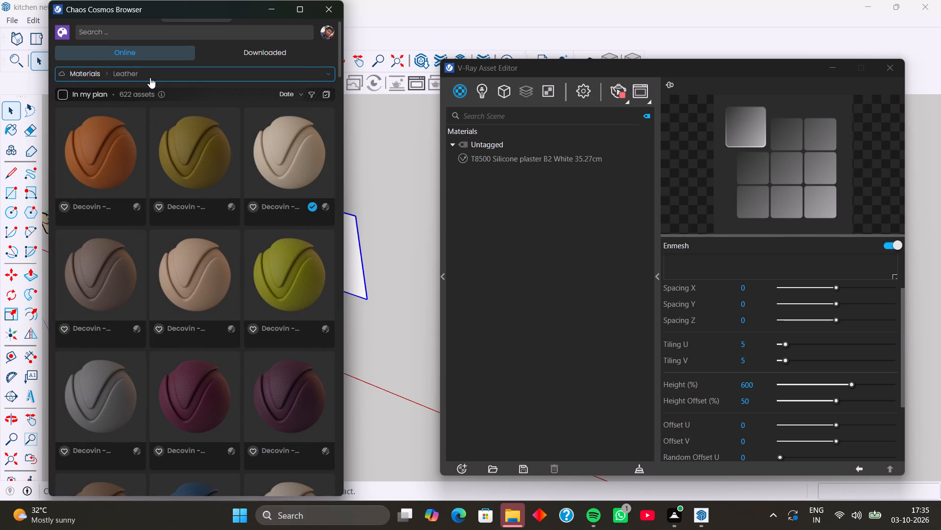
{"action": "left_click", "coordinate": [150, 78]}
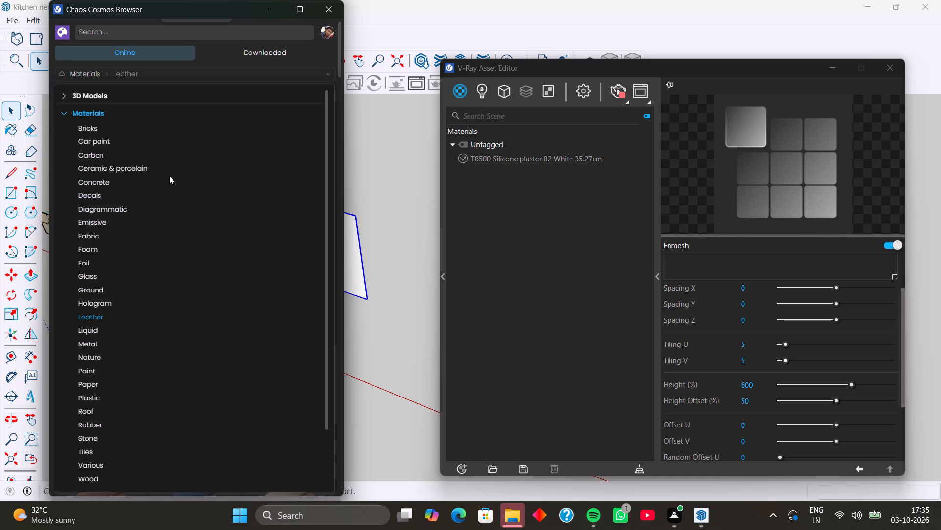
{"action": "left_click", "coordinate": [92, 373]}
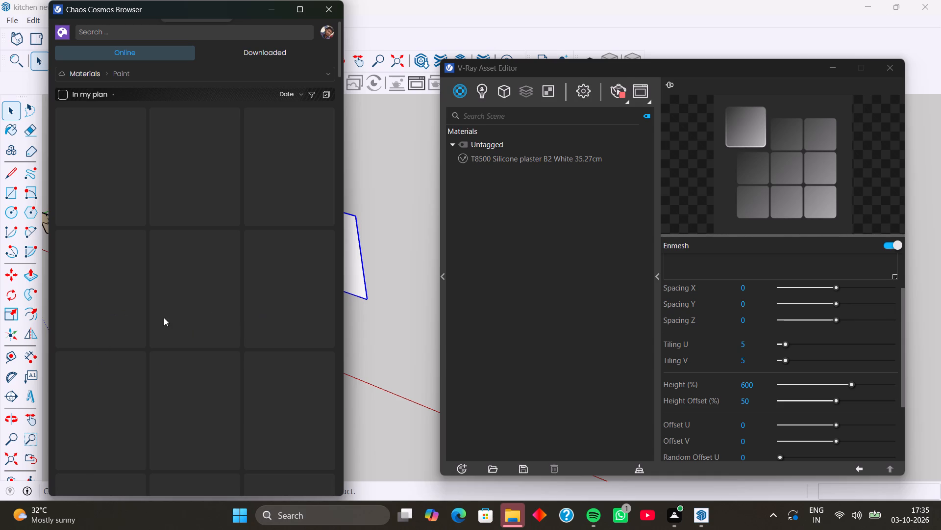
{"action": "scroll", "coordinate": [269, 298], "scroll_direction": "down", "scroll_amount": 1}
{"action": "scroll", "coordinate": [241, 214], "scroll_direction": "down", "scroll_amount": 3}
{"action": "scroll", "coordinate": [229, 219], "scroll_direction": "up", "scroll_amount": 15}
{"action": "scroll", "coordinate": [198, 222], "scroll_direction": "down", "scroll_amount": 9}
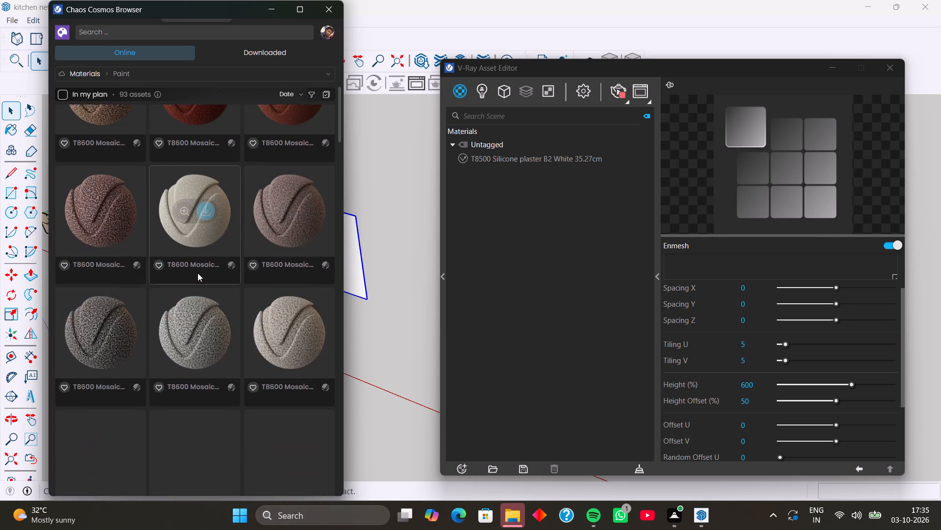
{"action": "scroll", "coordinate": [198, 273], "scroll_direction": "up", "scroll_amount": 14}
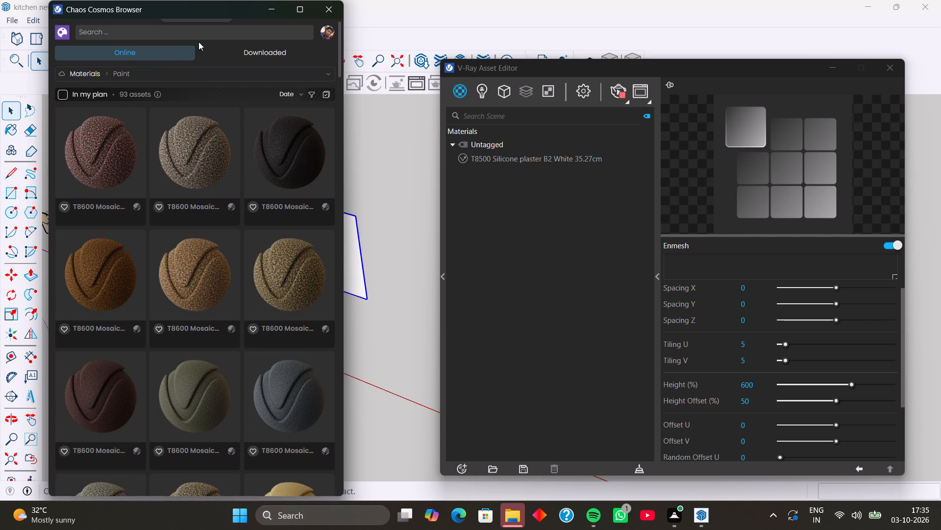
{"action": "left_click", "coordinate": [175, 55]}
{"action": "left_click", "coordinate": [175, 55]}
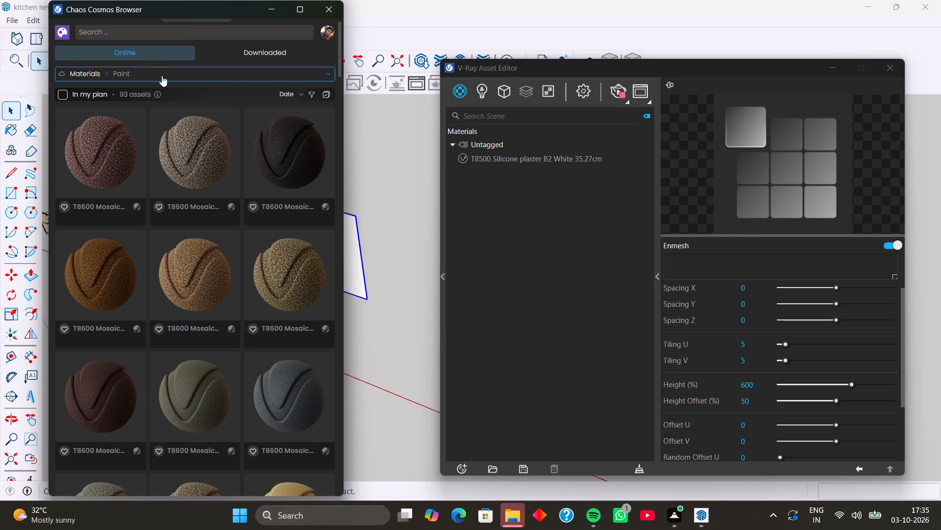
Look through the Chaos Cosmos material categories for a finish that suits the new rectangle.
{"action": "left_click", "coordinate": [162, 76]}
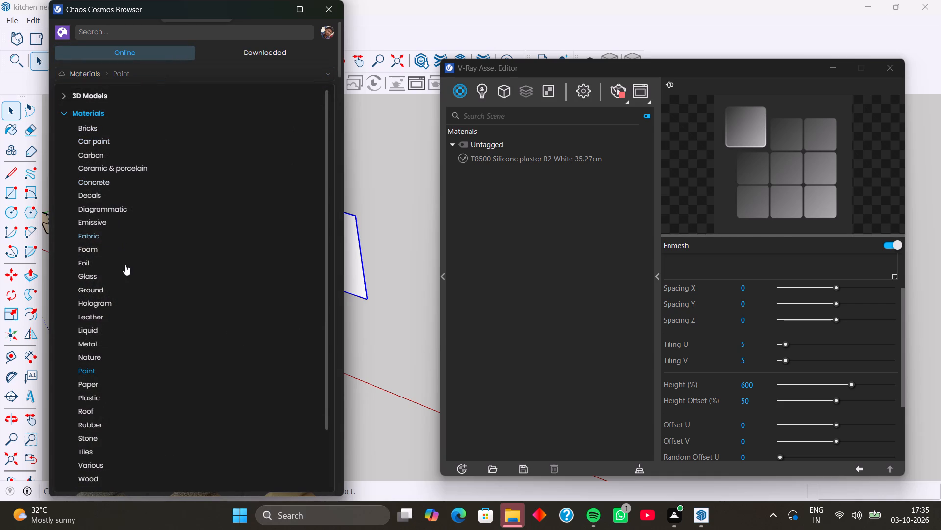
{"action": "scroll", "coordinate": [113, 306], "scroll_direction": "down", "scroll_amount": 3}
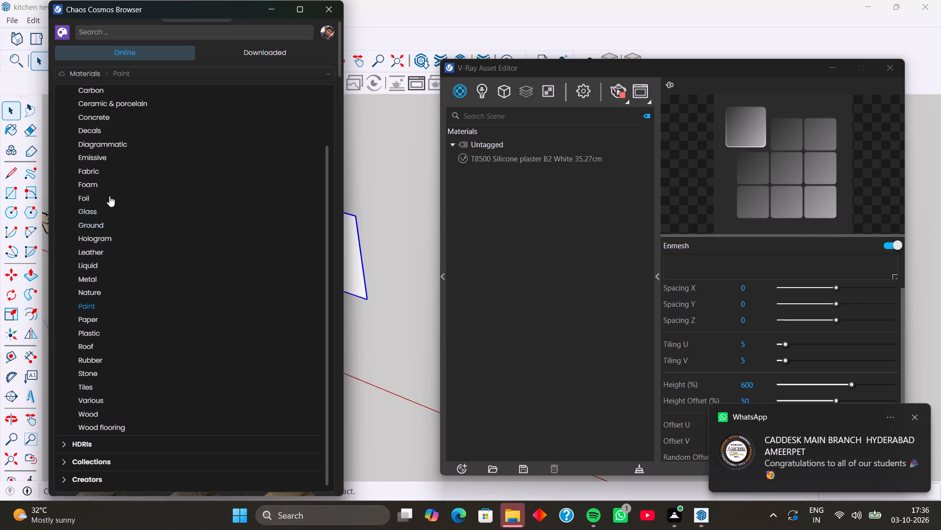
{"action": "left_click", "coordinate": [60, 28]}
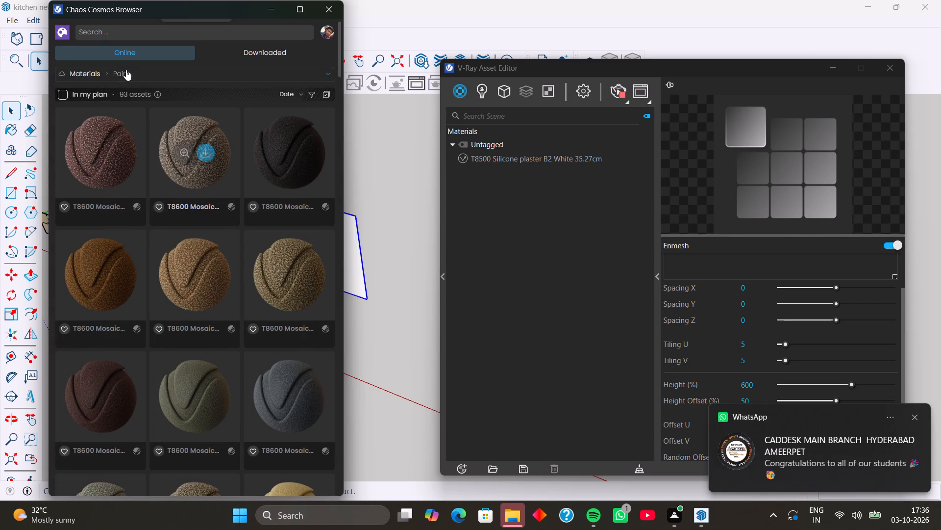
{"action": "left_click", "coordinate": [156, 69]}
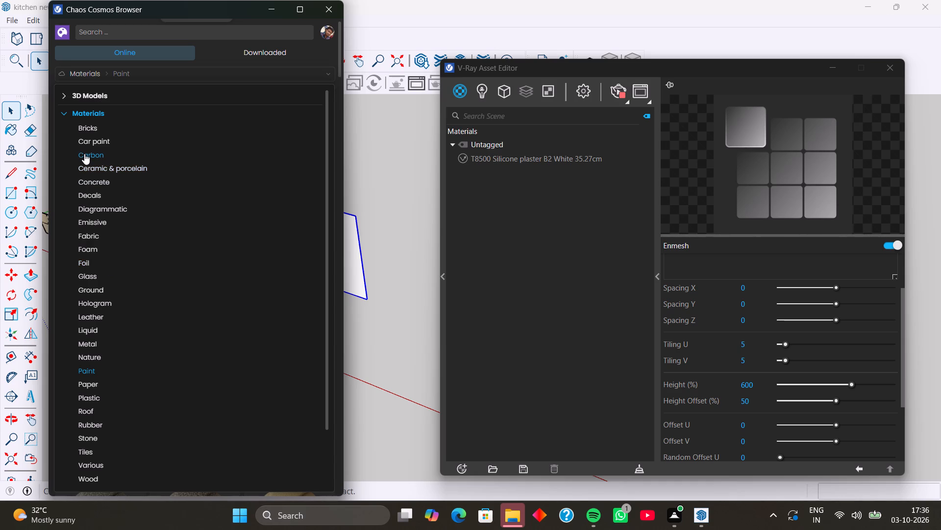
{"action": "scroll", "coordinate": [83, 159], "scroll_direction": "up", "scroll_amount": 2}
{"action": "scroll", "coordinate": [97, 253], "scroll_direction": "down", "scroll_amount": 6}
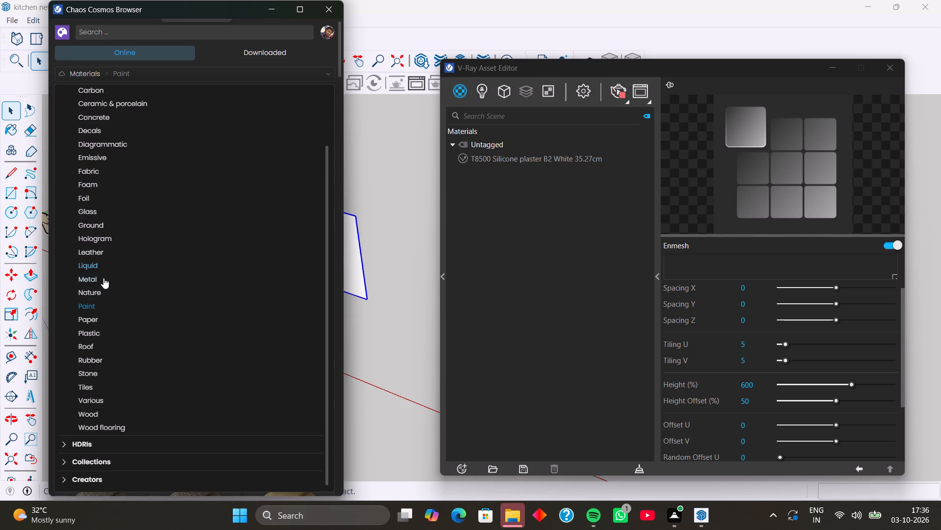
{"action": "scroll", "coordinate": [103, 278], "scroll_direction": "down", "scroll_amount": 2}
{"action": "scroll", "coordinate": [106, 325], "scroll_direction": "up", "scroll_amount": 1}
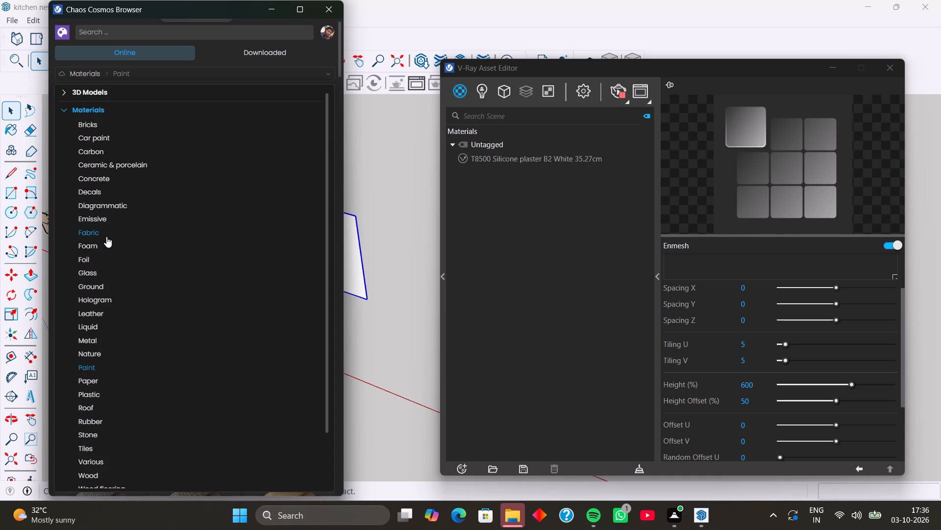
{"action": "scroll", "coordinate": [96, 213], "scroll_direction": "up", "scroll_amount": 6}
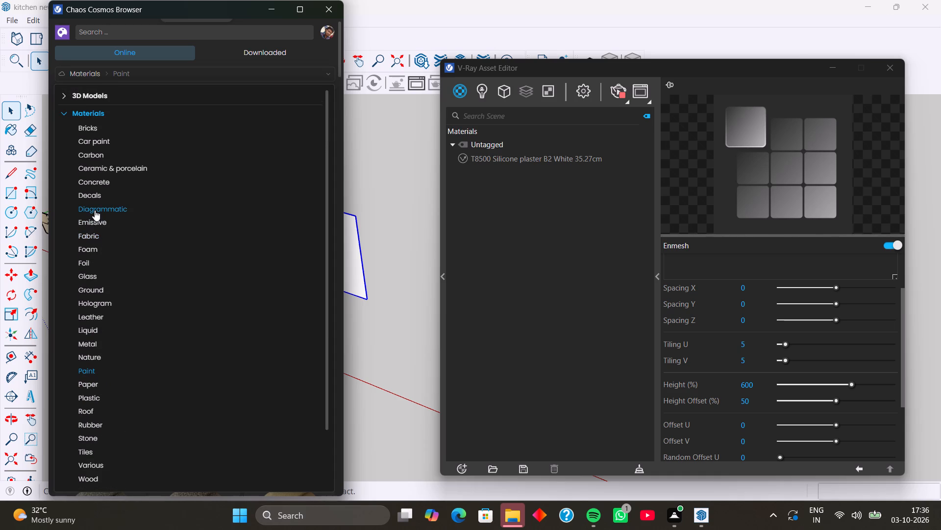
{"action": "scroll", "coordinate": [72, 159], "scroll_direction": "up", "scroll_amount": 3}
{"action": "scroll", "coordinate": [118, 142], "scroll_direction": "up", "scroll_amount": 4}
{"action": "left_click", "coordinate": [113, 95]}
{"action": "left_click", "coordinate": [113, 95]}
{"action": "left_click", "coordinate": [113, 95]}
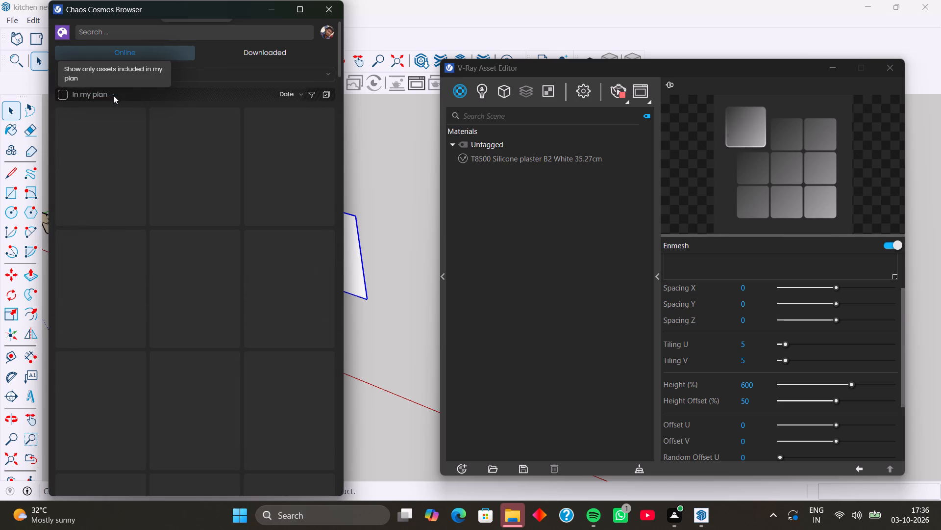
{"action": "scroll", "coordinate": [97, 65], "scroll_direction": "up", "scroll_amount": 1}
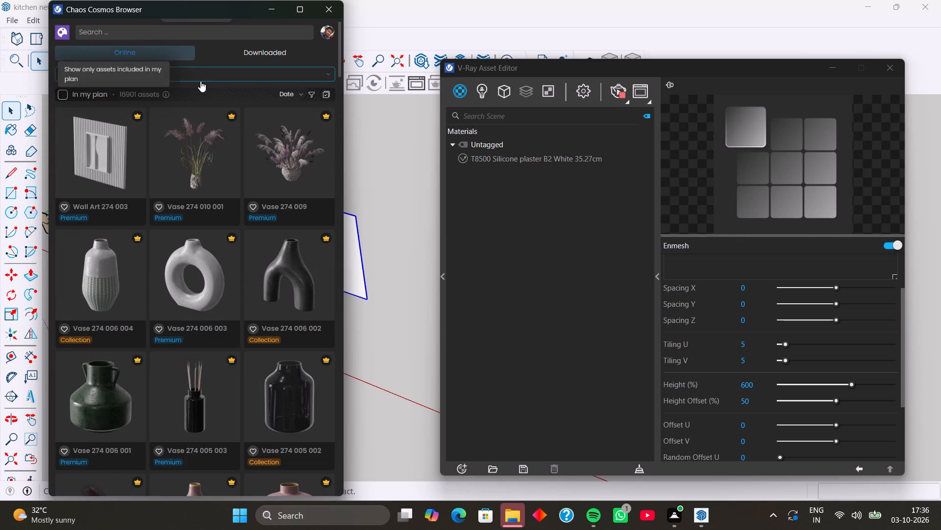
Download the Gold Gloss 0.02cm material from the Metal category of the Chaos Cosmos materials.
{"action": "left_click", "coordinate": [131, 85]}
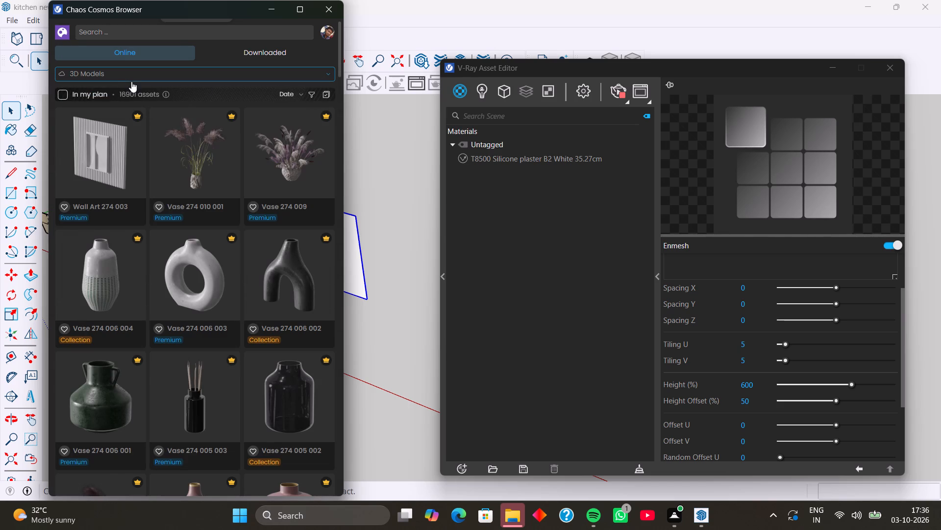
{"action": "left_click", "coordinate": [133, 77]}
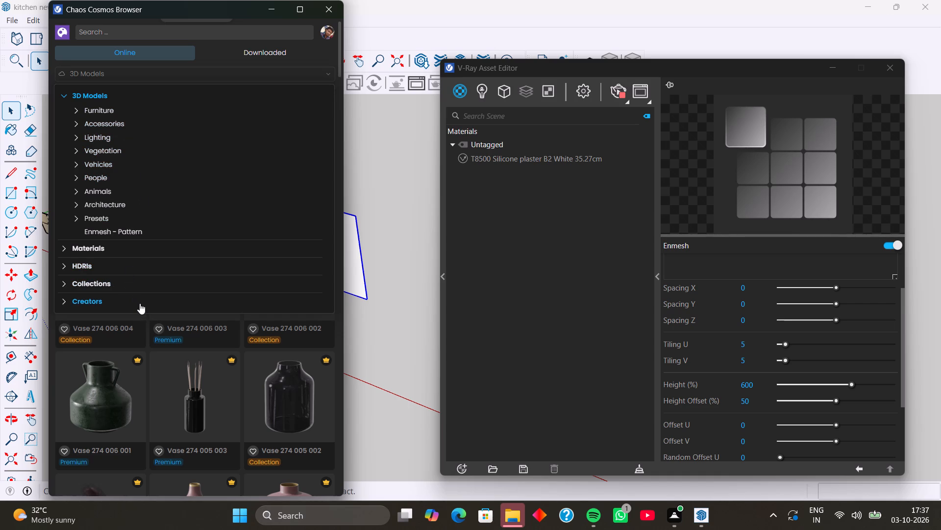
{"action": "left_click", "coordinate": [126, 245]}
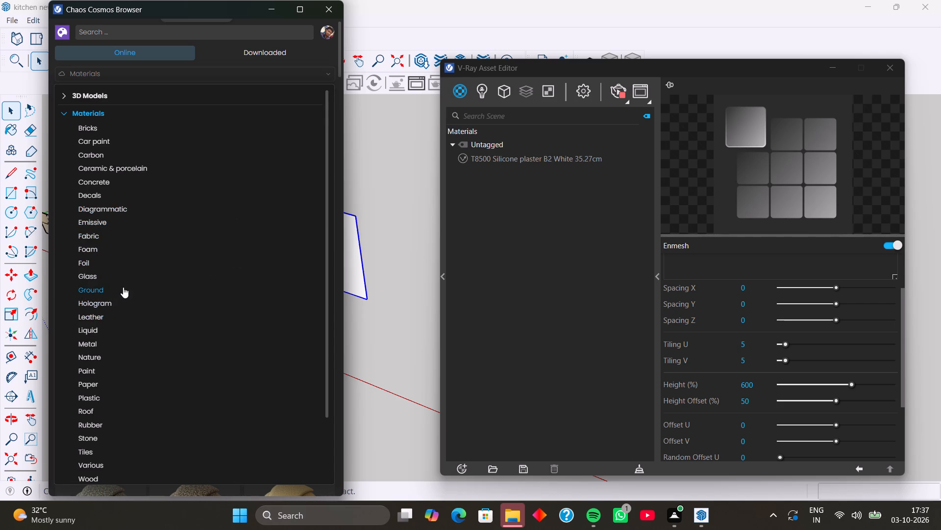
{"action": "left_click", "coordinate": [103, 344]}
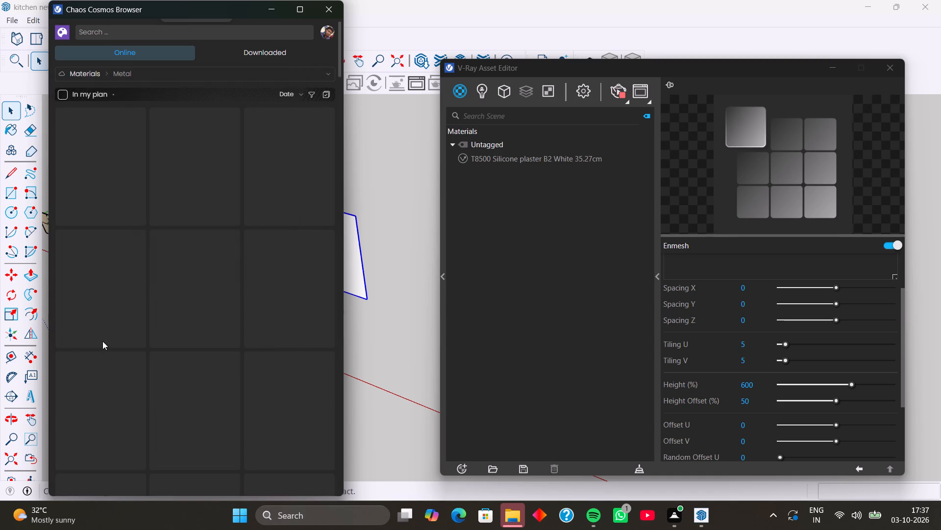
{"action": "scroll", "coordinate": [138, 237], "scroll_direction": "down", "scroll_amount": 3}
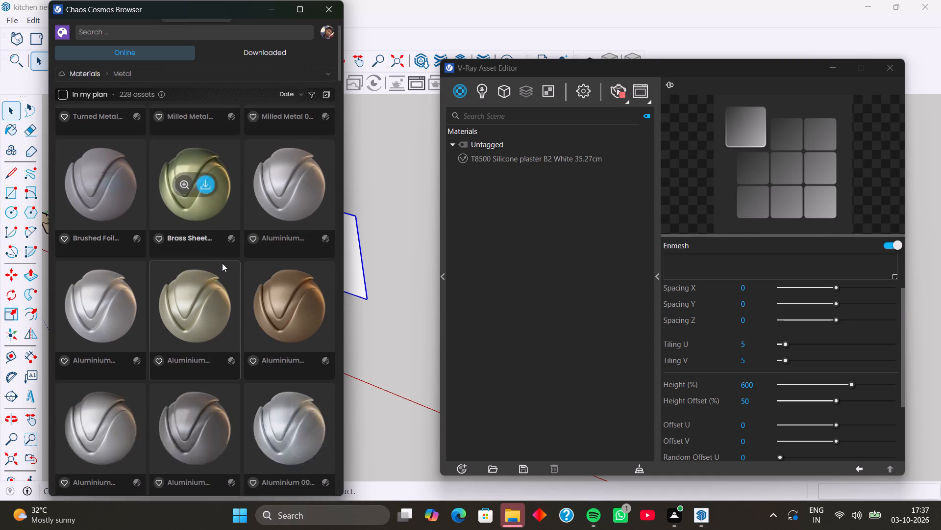
{"action": "scroll", "coordinate": [214, 257], "scroll_direction": "up", "scroll_amount": 3}
{"action": "scroll", "coordinate": [209, 240], "scroll_direction": "down", "scroll_amount": 4}
{"action": "scroll", "coordinate": [200, 283], "scroll_direction": "down", "scroll_amount": 2}
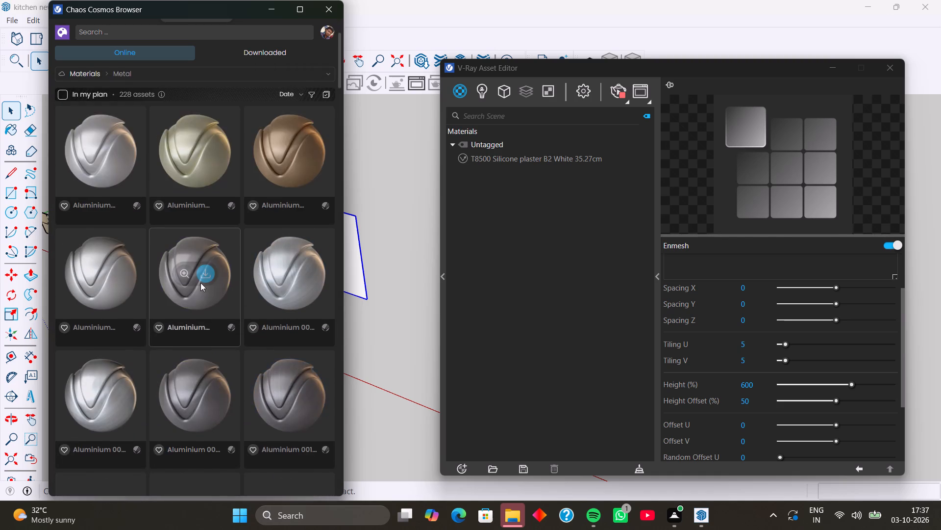
{"action": "scroll", "coordinate": [200, 283], "scroll_direction": "down", "scroll_amount": 12}
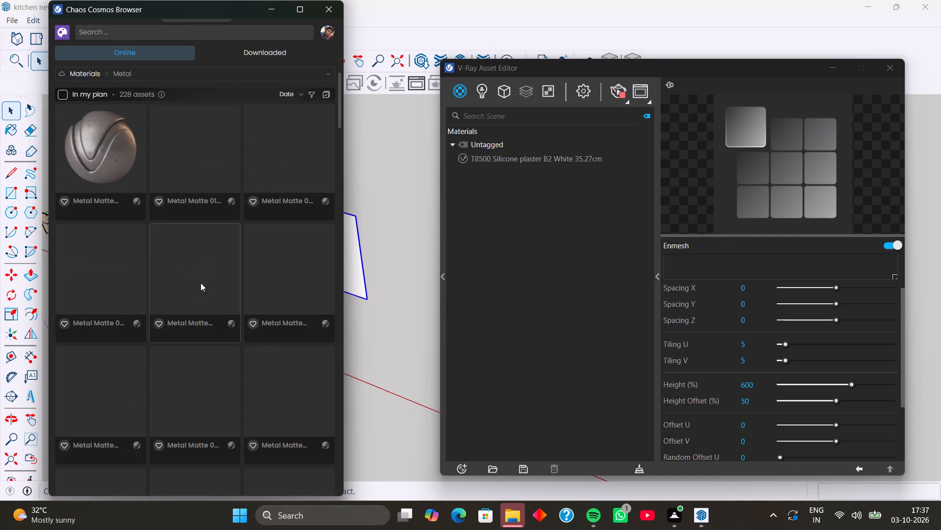
{"action": "scroll", "coordinate": [200, 283], "scroll_direction": "down", "scroll_amount": 8}
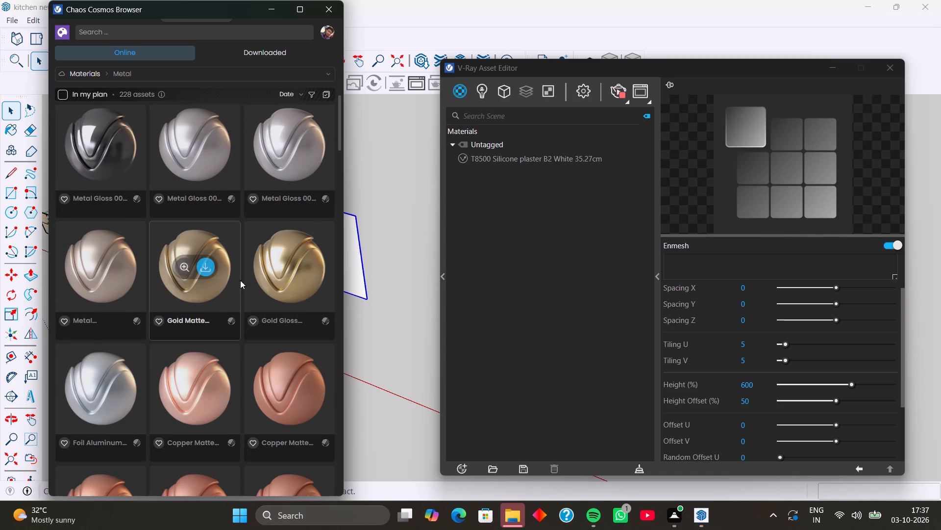
{"action": "left_click", "coordinate": [305, 266]}
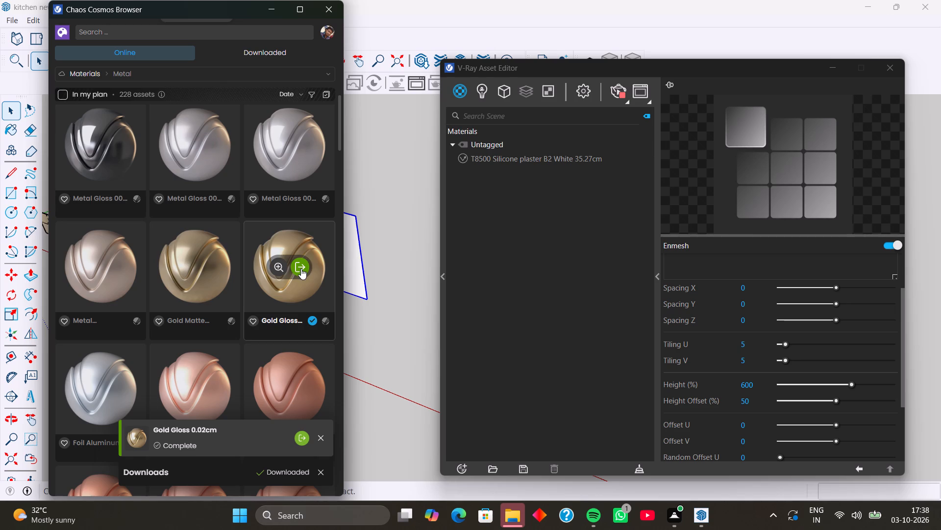
Import the downloaded Gold Gloss 0.02cm material into the scene and apply it to the selected rectangle group.
{"action": "left_click", "coordinate": [301, 268]}
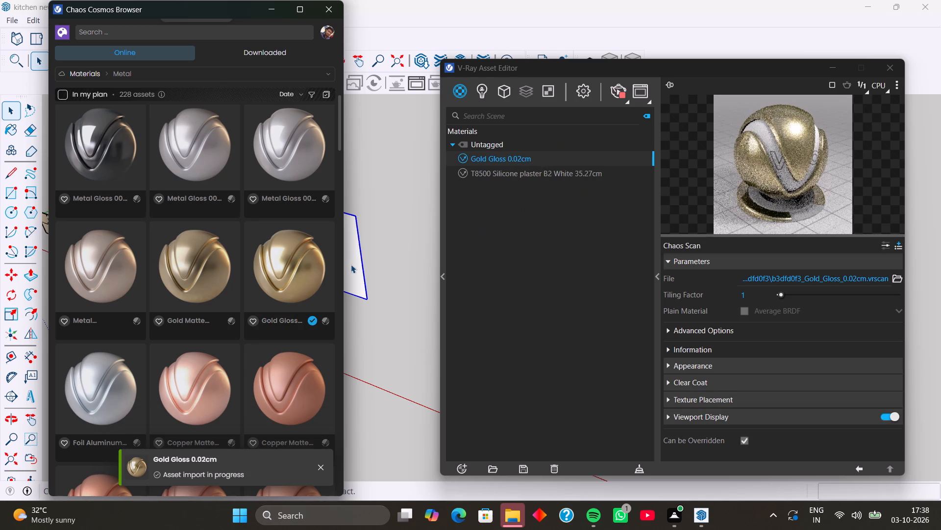
{"action": "right_click", "coordinate": [519, 156]}
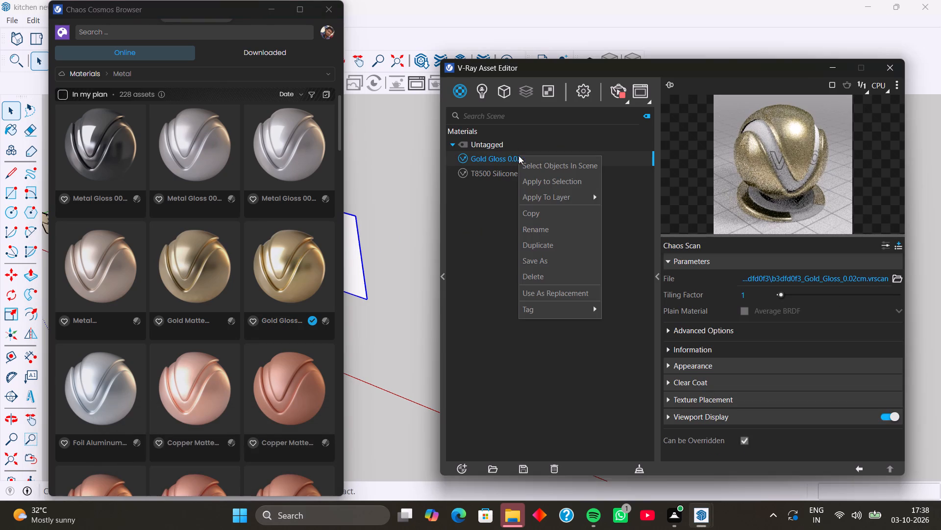
{"action": "left_click", "coordinate": [558, 175]}
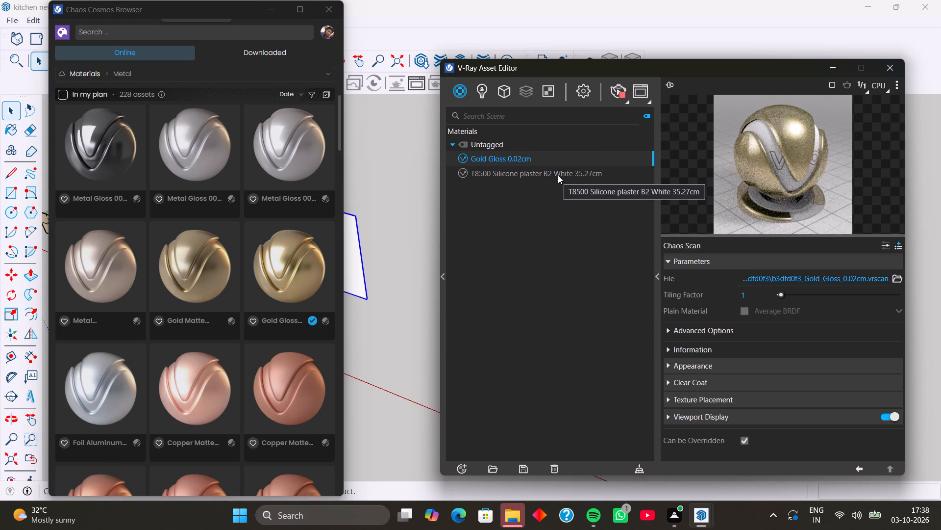
{"action": "right_click", "coordinate": [533, 158]}
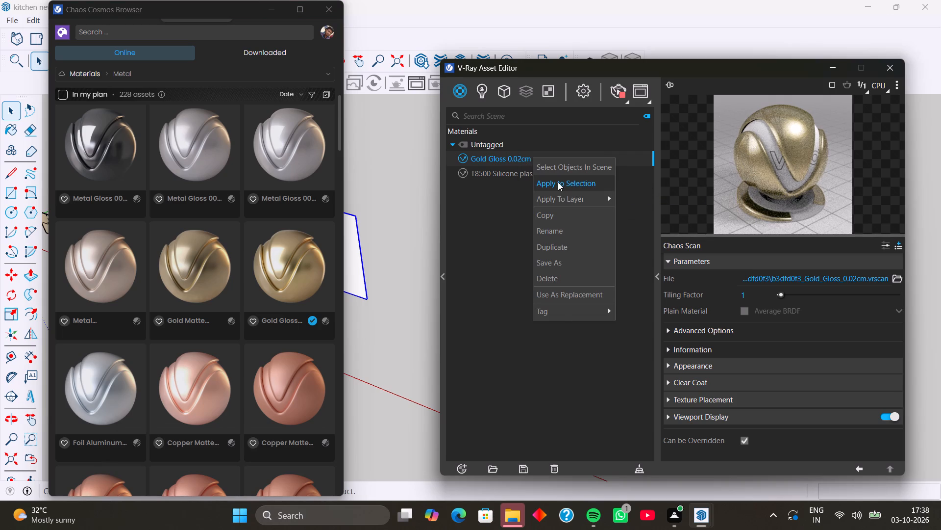
{"action": "left_click", "coordinate": [558, 182]}
{"action": "scroll", "coordinate": [368, 204], "scroll_direction": "down", "scroll_amount": 1}
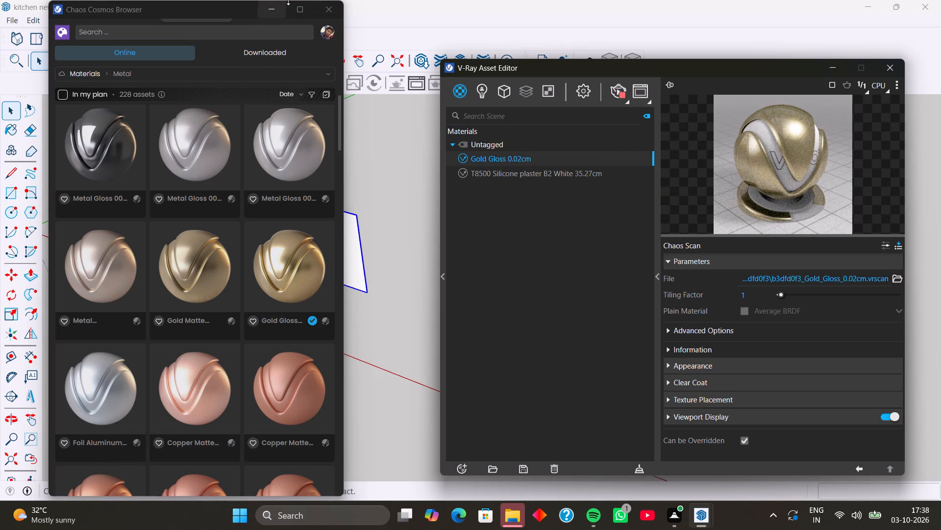
Apply the V-Ray texture projection that fits the gold texture to the rectangle's bounding box size.
{"action": "left_click_drag", "start_coordinate": [257, 5], "coordinate": [251, 123]}
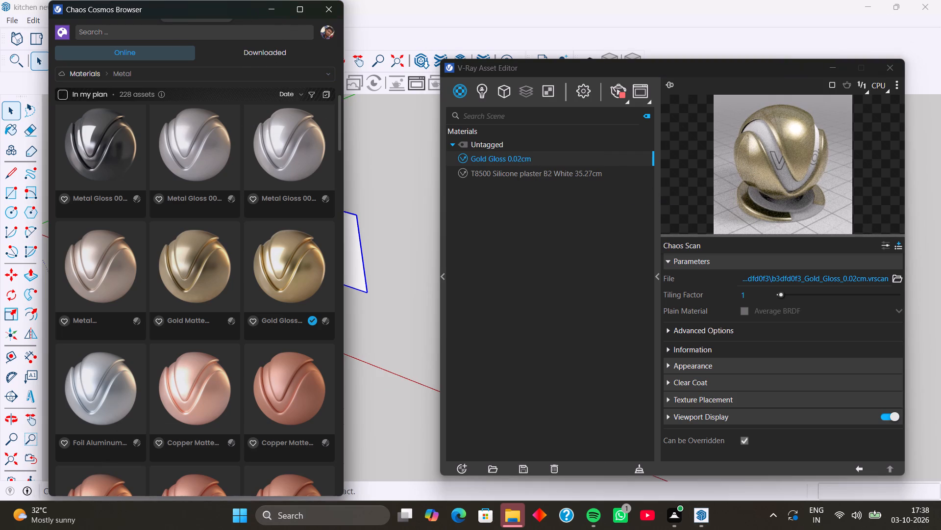
{"action": "left_click_drag", "start_coordinate": [189, 4], "coordinate": [158, 289]}
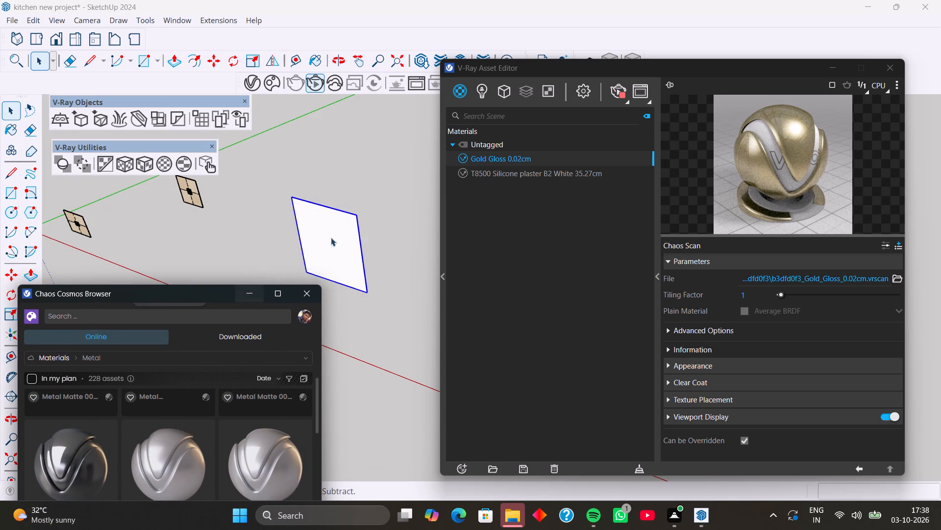
{"action": "left_click", "coordinate": [149, 161]}
Restart the interactive render to examine the gold finish on the rectangle, then close the frame buffer.
{"action": "scroll", "coordinate": [343, 223], "scroll_direction": "down", "scroll_amount": 2}
{"action": "middle_click_drag", "start_coordinate": [338, 240], "coordinate": [347, 233]}
{"action": "middle_click_drag", "start_coordinate": [340, 218], "coordinate": [324, 216]}
{"action": "scroll", "coordinate": [331, 215], "scroll_direction": "up", "scroll_amount": 7}
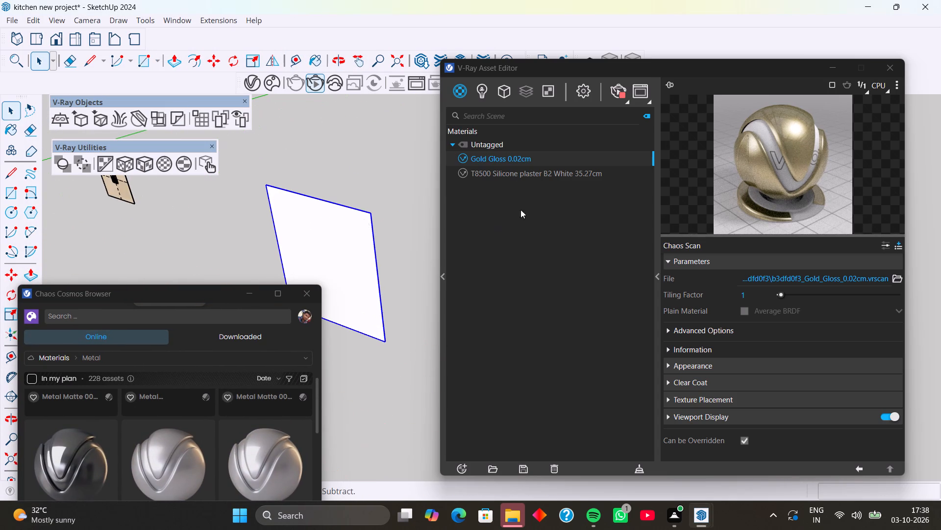
{"action": "double_click", "coordinate": [620, 96]}
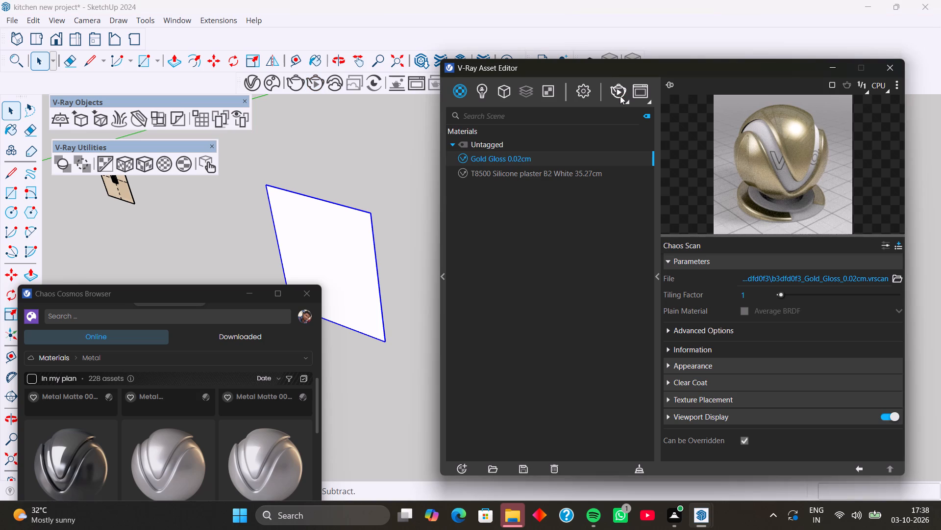
{"action": "left_click", "coordinate": [623, 88]}
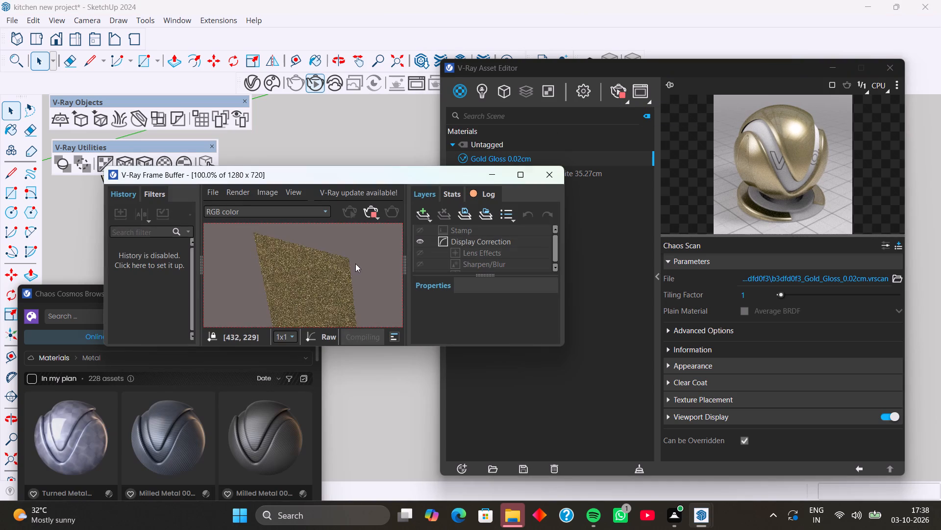
{"action": "scroll", "coordinate": [314, 268], "scroll_direction": "up", "scroll_amount": 1}
{"action": "scroll", "coordinate": [314, 268], "scroll_direction": "down", "scroll_amount": 1}
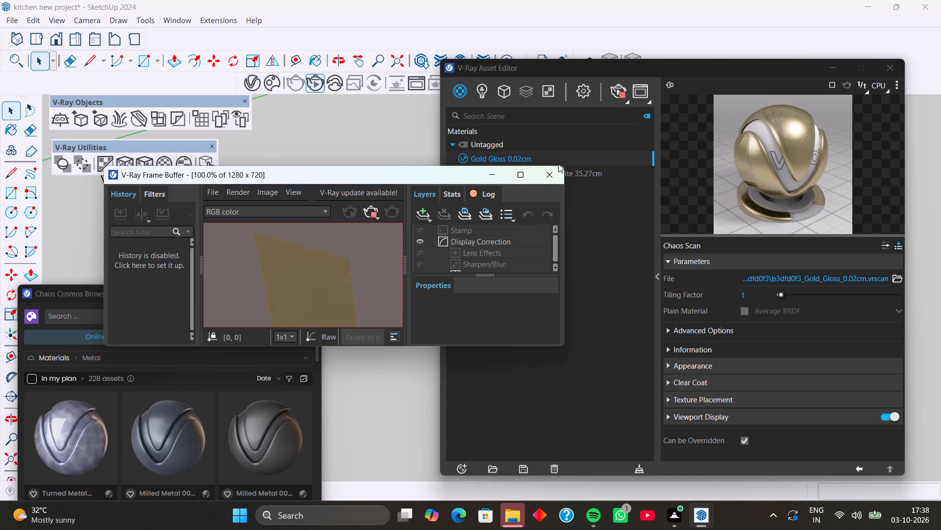
{"action": "left_click", "coordinate": [548, 172]}
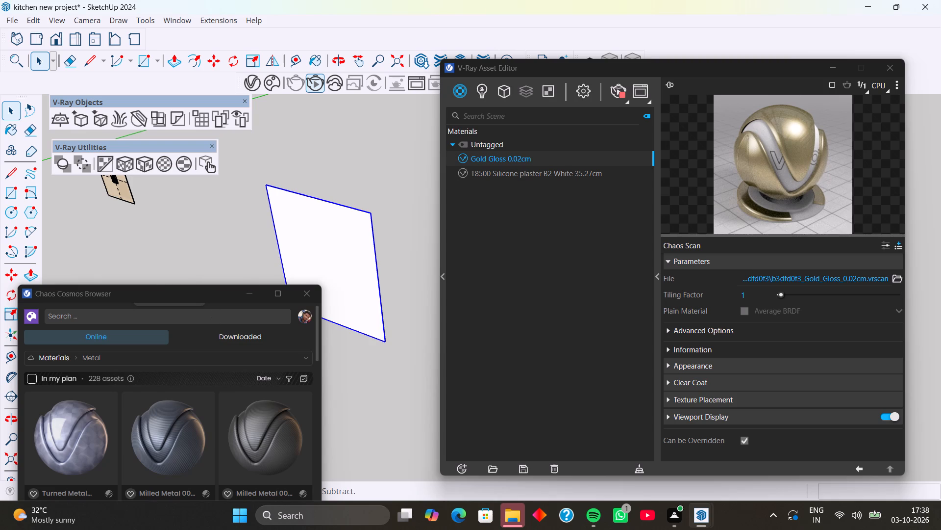
Return to the Chaos Cosmos home page and open the Enmesh – Pattern category.
{"action": "left_click_drag", "start_coordinate": [181, 298], "coordinate": [193, 150]}
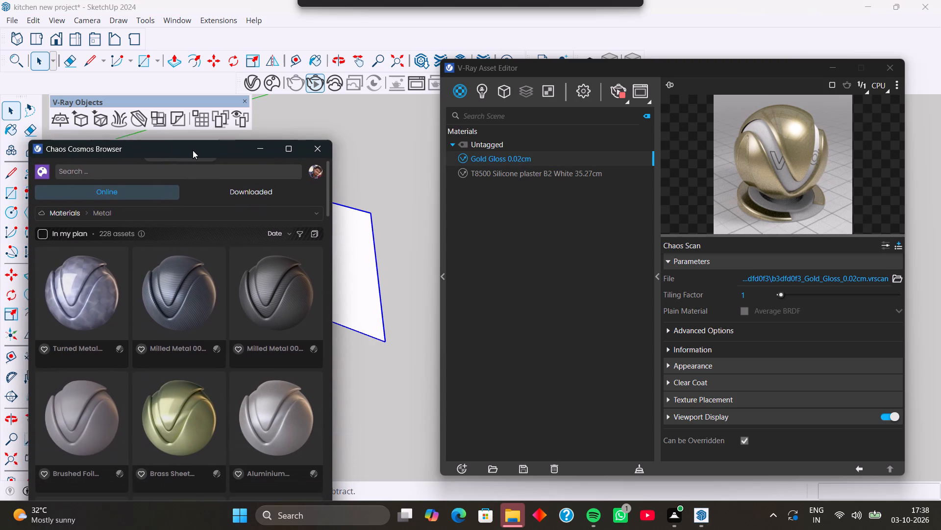
{"action": "left_click_drag", "start_coordinate": [193, 150], "coordinate": [191, 144]}
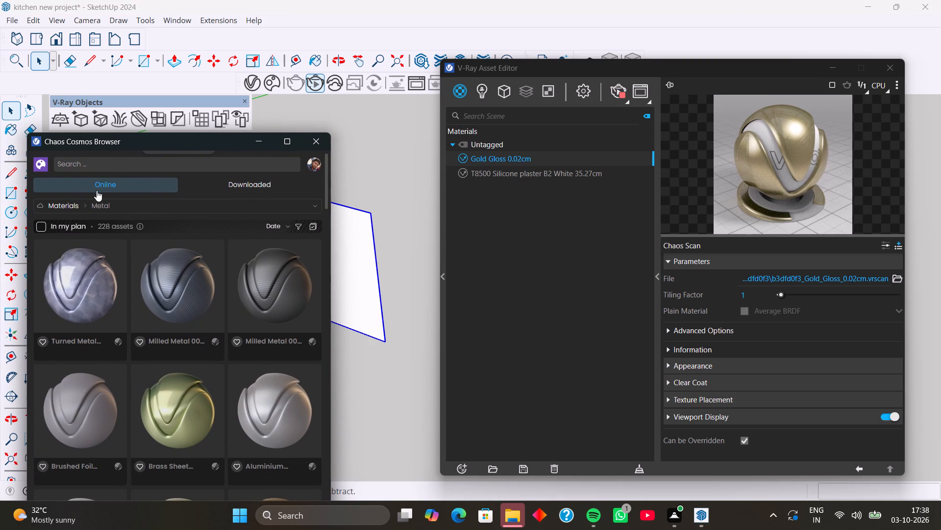
{"action": "left_click", "coordinate": [38, 166]}
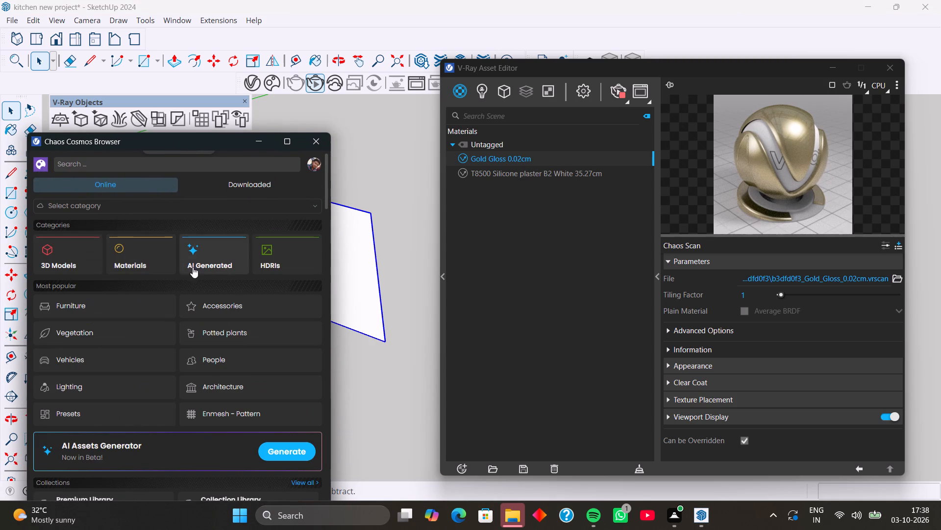
{"action": "left_click", "coordinate": [231, 415]}
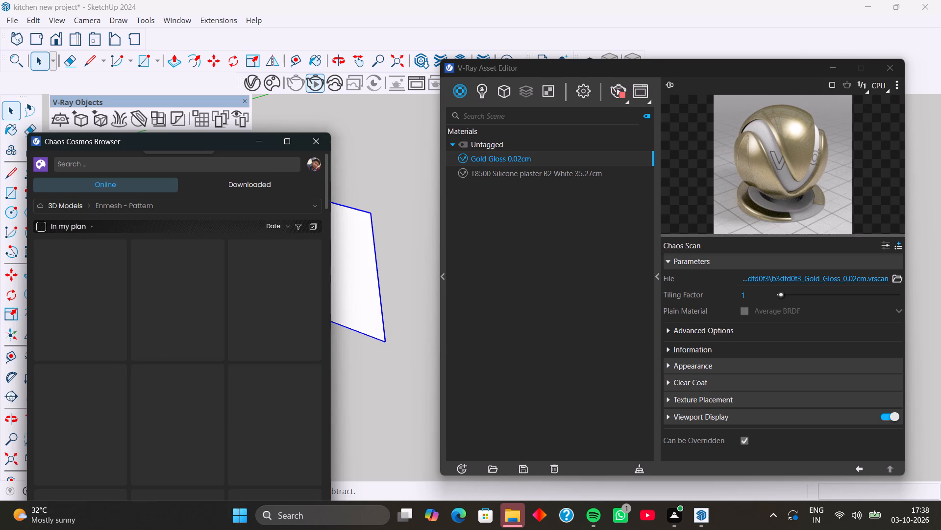
{"action": "left_click_drag", "start_coordinate": [221, 137], "coordinate": [213, 42]}
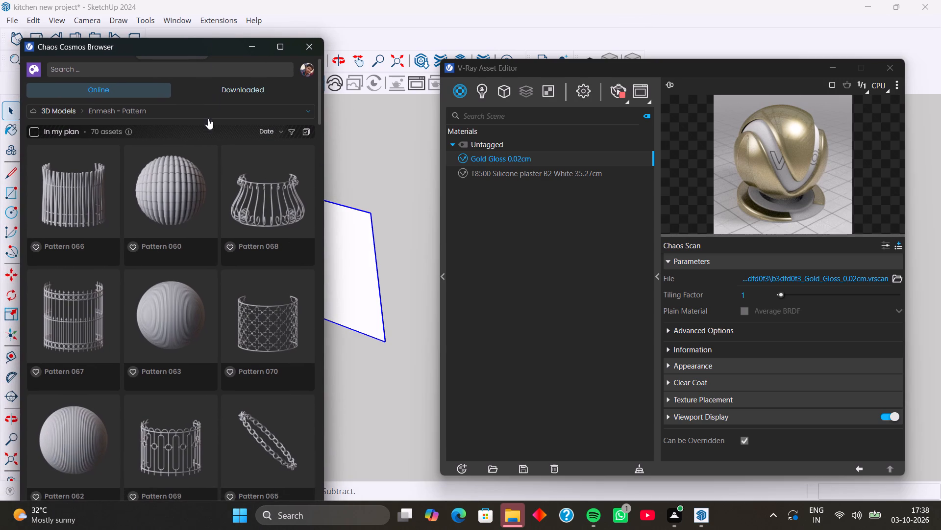
Look through the Enmesh patterns for one that suits the gold rectangle.
{"action": "scroll", "coordinate": [182, 225], "scroll_direction": "down", "scroll_amount": 3}
{"action": "scroll", "coordinate": [148, 195], "scroll_direction": "down", "scroll_amount": 3}
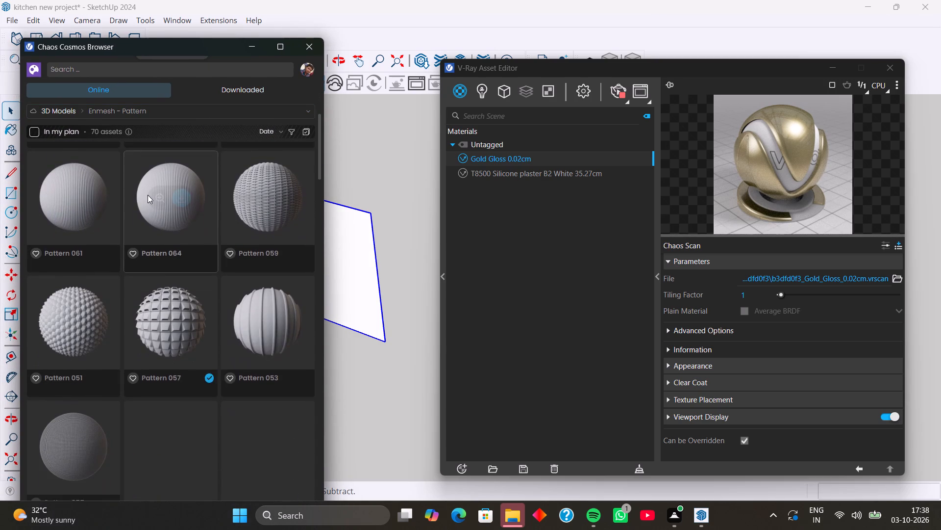
{"action": "scroll", "coordinate": [148, 195], "scroll_direction": "down", "scroll_amount": 2}
{"action": "scroll", "coordinate": [222, 238], "scroll_direction": "down", "scroll_amount": 1}
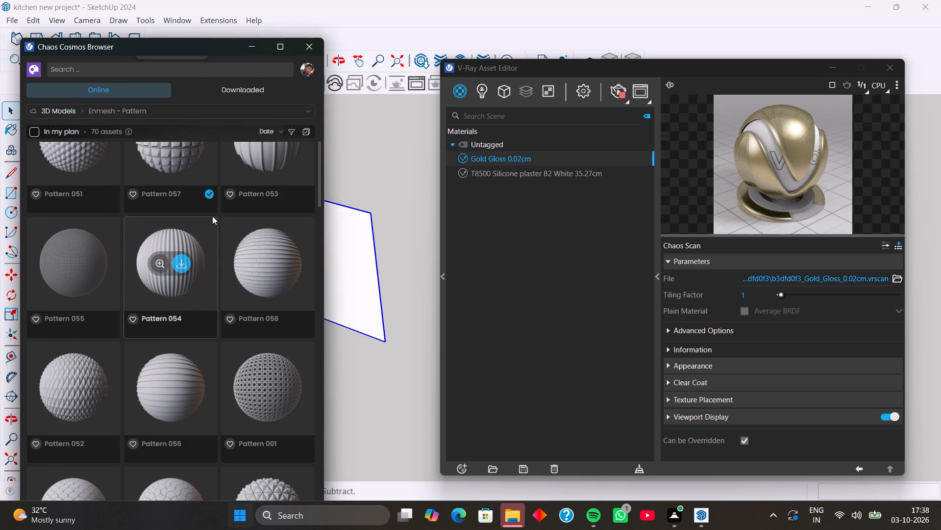
{"action": "scroll", "coordinate": [213, 215], "scroll_direction": "down", "scroll_amount": 8}
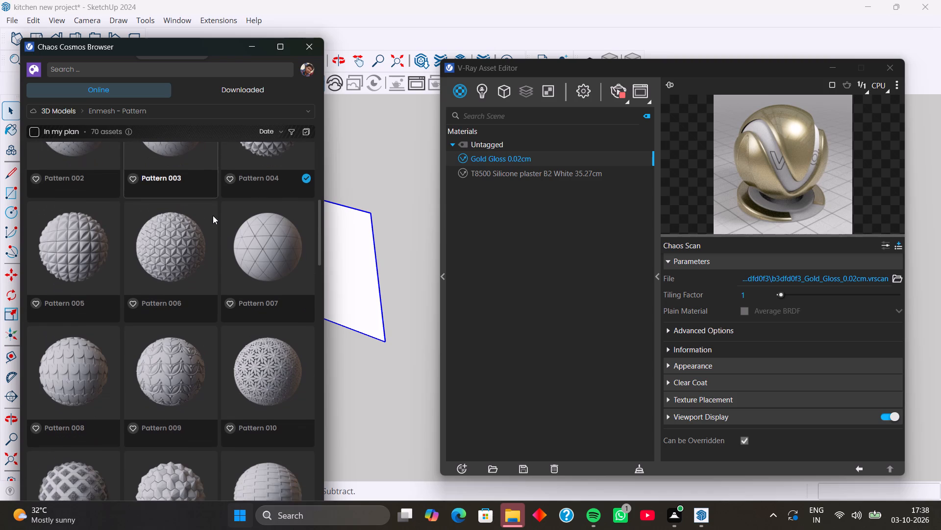
{"action": "scroll", "coordinate": [213, 215], "scroll_direction": "down", "scroll_amount": 7}
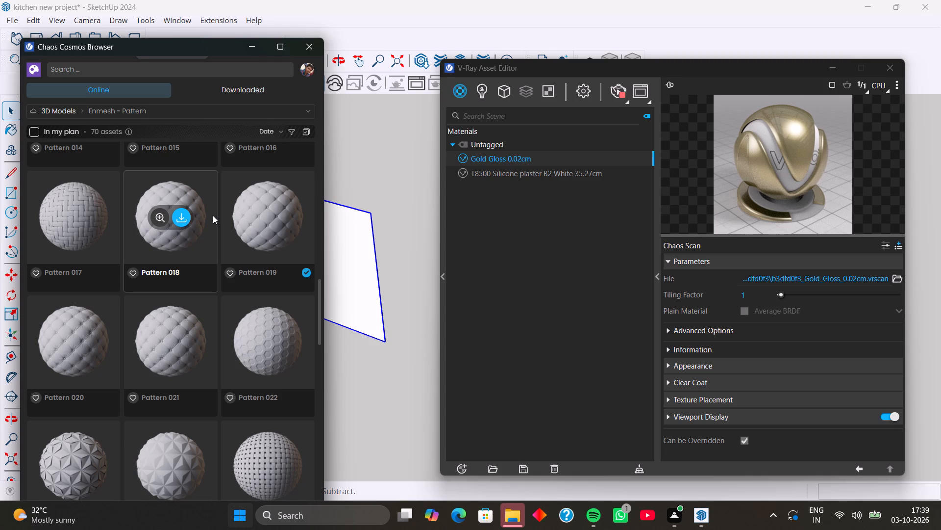
{"action": "scroll", "coordinate": [214, 262], "scroll_direction": "down", "scroll_amount": 4}
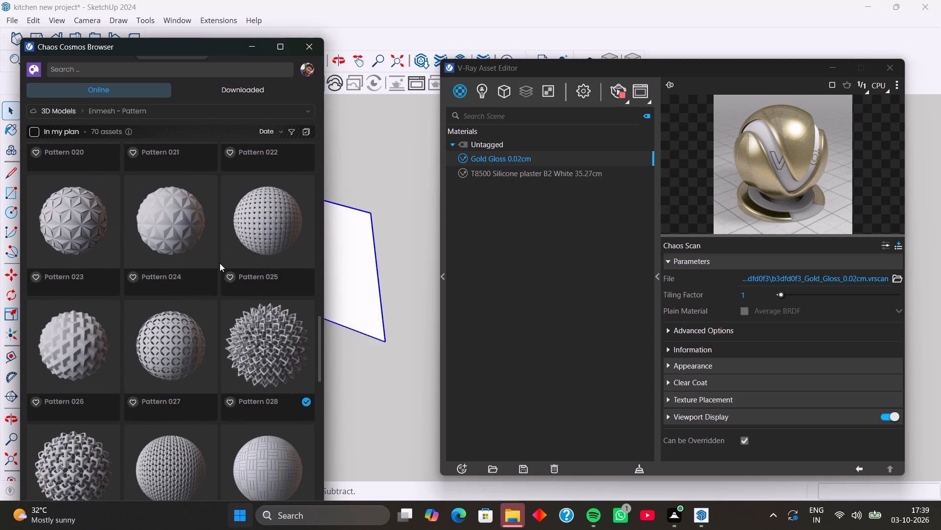
{"action": "scroll", "coordinate": [220, 263], "scroll_direction": "down", "scroll_amount": 12}
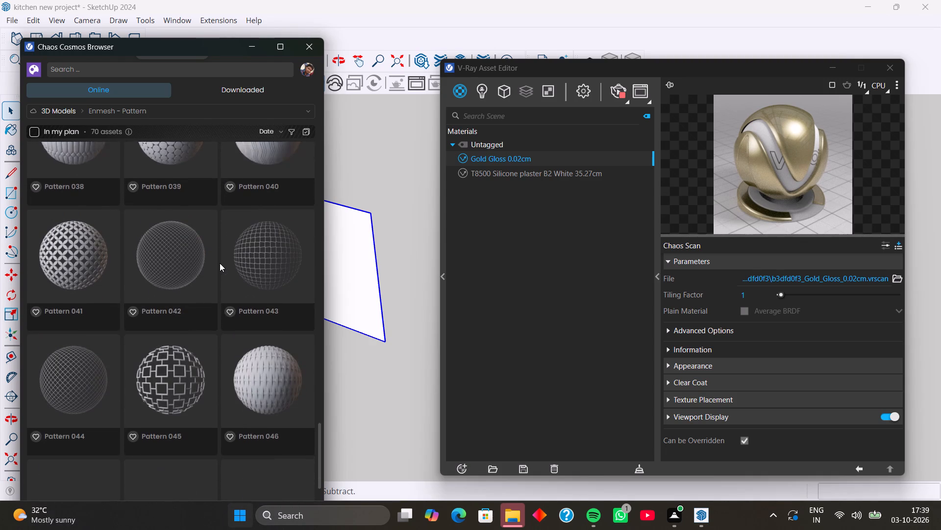
{"action": "scroll", "coordinate": [220, 263], "scroll_direction": "down", "scroll_amount": 4}
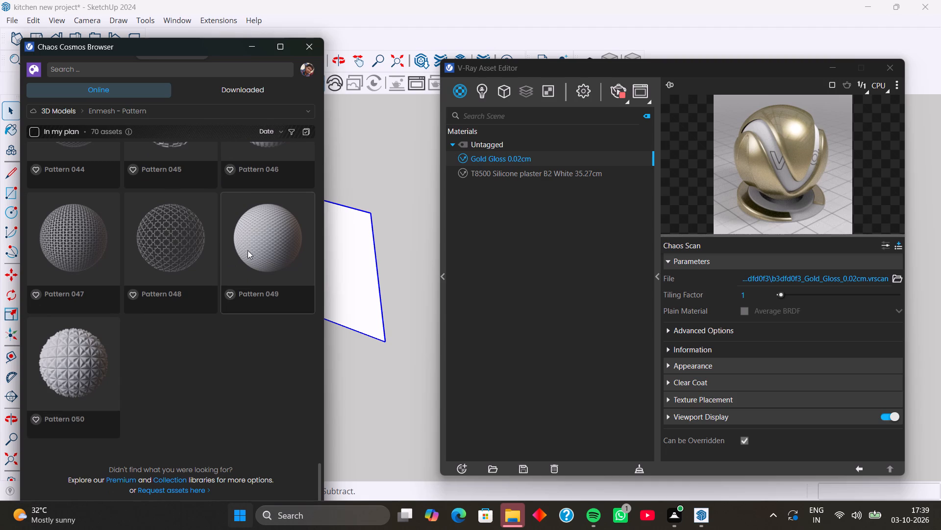
{"action": "scroll", "coordinate": [176, 201], "scroll_direction": "down", "scroll_amount": 2}
{"action": "scroll", "coordinate": [169, 243], "scroll_direction": "up", "scroll_amount": 1}
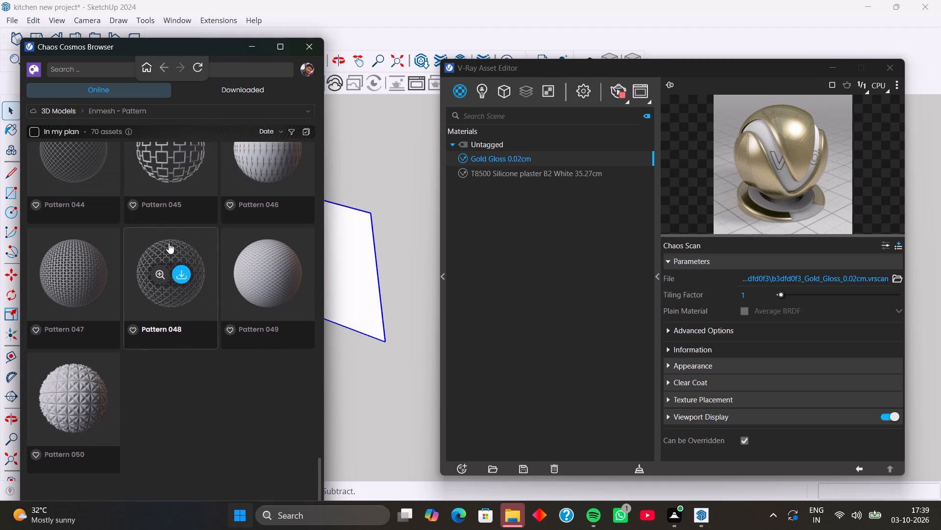
{"action": "scroll", "coordinate": [174, 259], "scroll_direction": "up", "scroll_amount": 4}
{"action": "scroll", "coordinate": [173, 260], "scroll_direction": "down", "scroll_amount": 4}
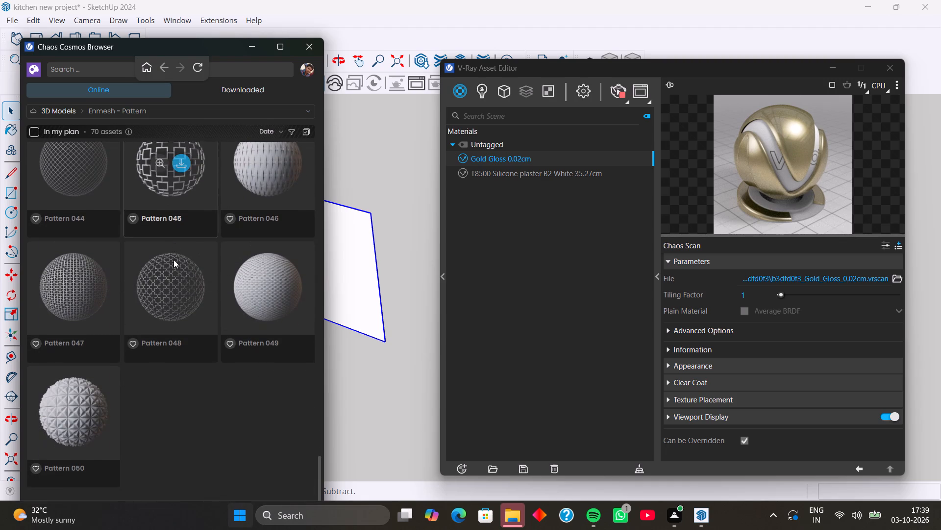
Download Pattern 048, import it into the scene and apply it to the selected gold rectangle.
{"action": "left_click", "coordinate": [182, 290]}
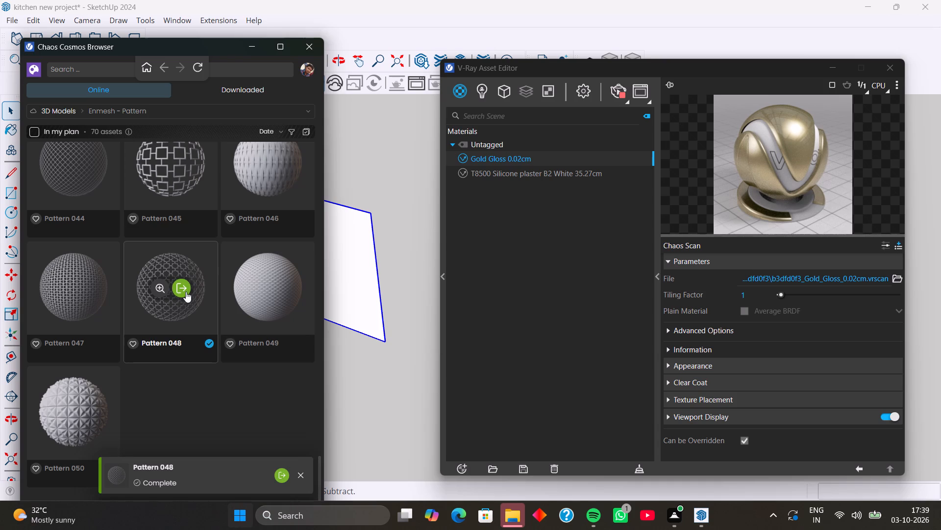
{"action": "left_click", "coordinate": [185, 291]}
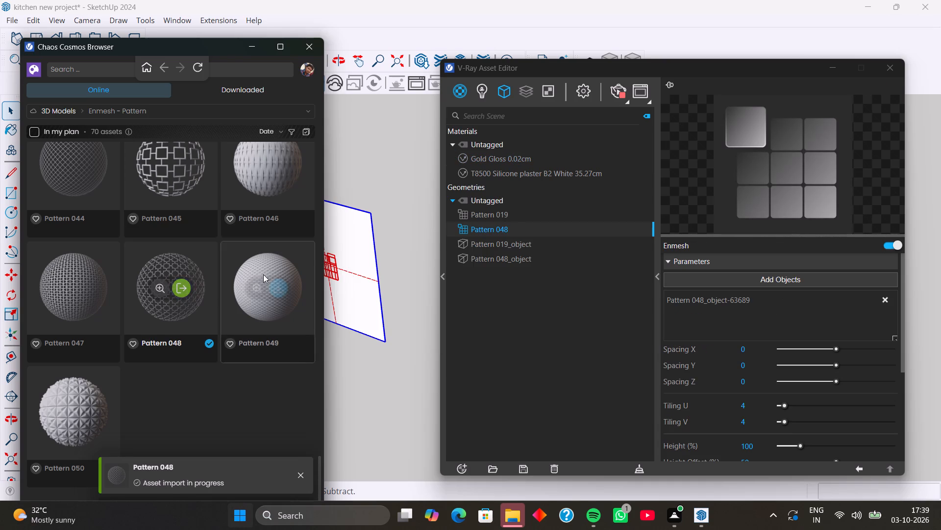
{"action": "right_click", "coordinate": [500, 231]}
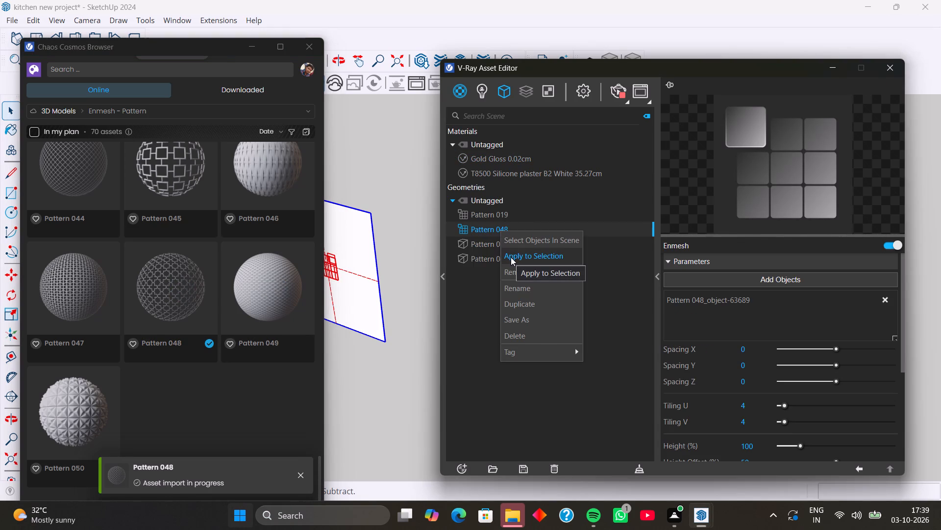
{"action": "scroll", "coordinate": [391, 248], "scroll_direction": "down", "scroll_amount": 3}
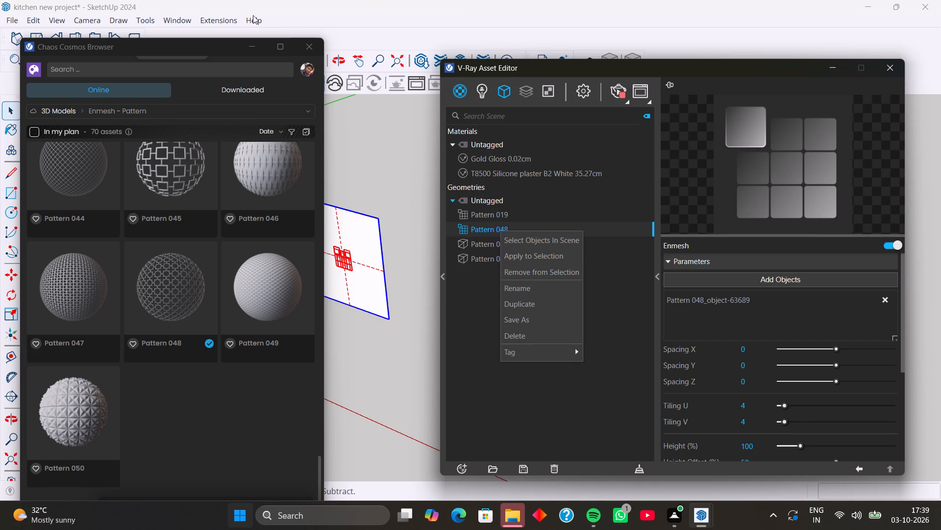
Reapply the bounding-box-fitted texture projection to the rectangle carrying Pattern 048.
{"action": "left_click_drag", "start_coordinate": [222, 41], "coordinate": [159, 235]}
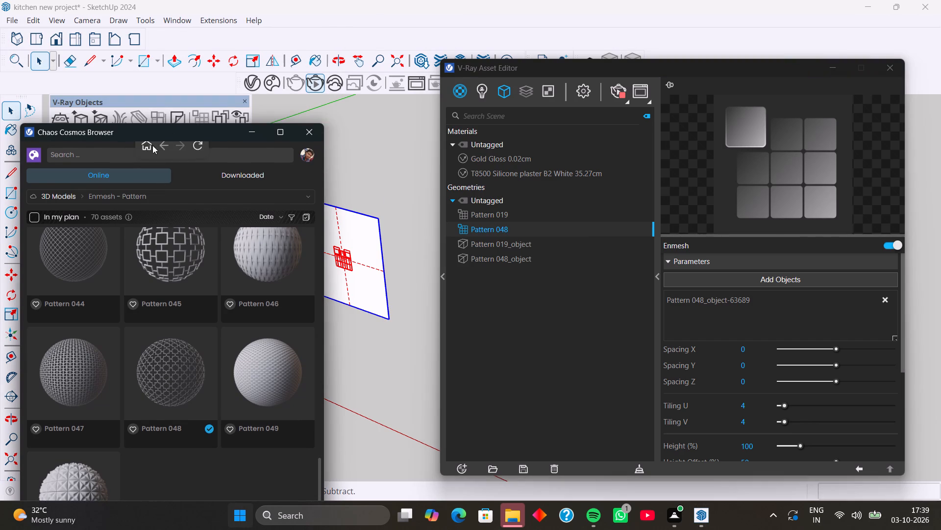
{"action": "left_click_drag", "start_coordinate": [153, 128], "coordinate": [101, 217]}
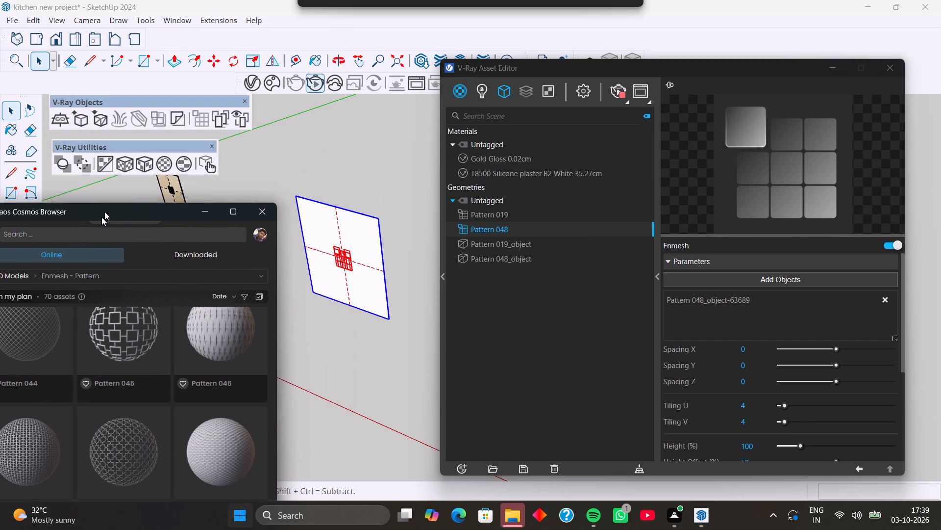
{"action": "left_click_drag", "start_coordinate": [101, 217], "coordinate": [92, 233]}
{"action": "left_click", "coordinate": [152, 167]}
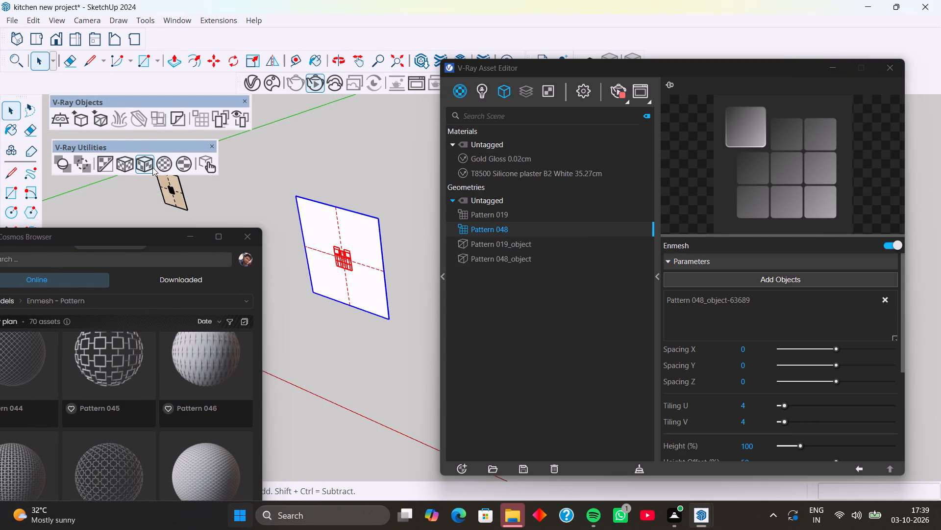
Restart the interactive render to preview Pattern 048 in gold on the rectangle.
{"action": "left_click", "coordinate": [615, 89]}
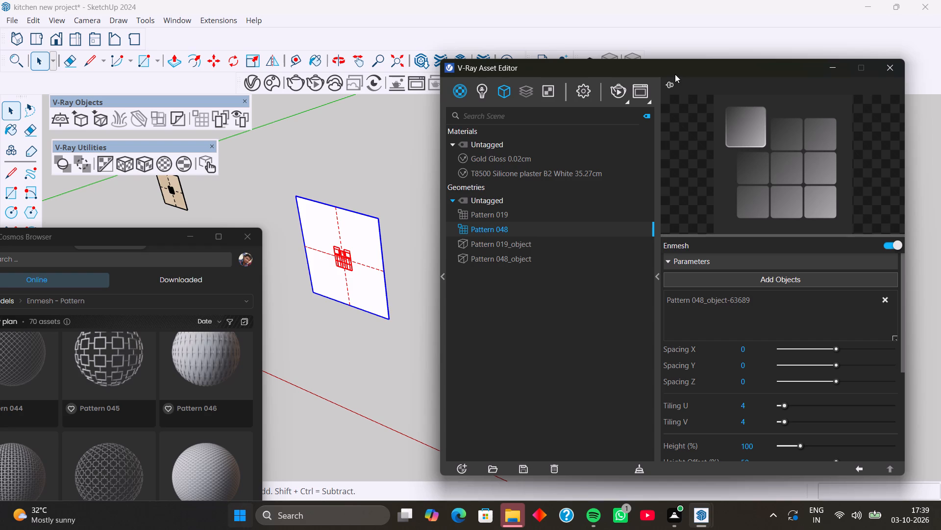
{"action": "left_click", "coordinate": [620, 94]}
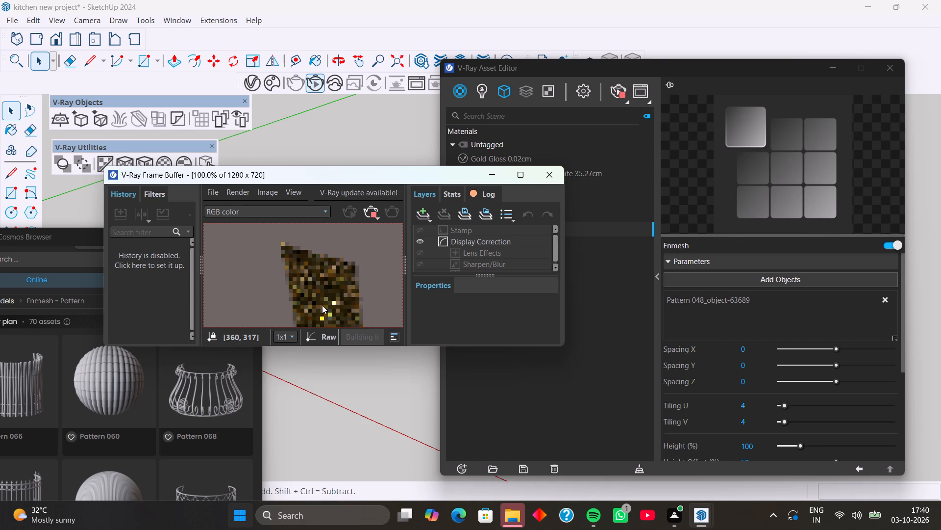
Restart the interactive render twice and inspect the gold rectangle close up for the Pattern 048 mesh.
{"action": "scroll", "coordinate": [328, 283], "scroll_direction": "down", "scroll_amount": 1}
{"action": "scroll", "coordinate": [308, 285], "scroll_direction": "up", "scroll_amount": 2}
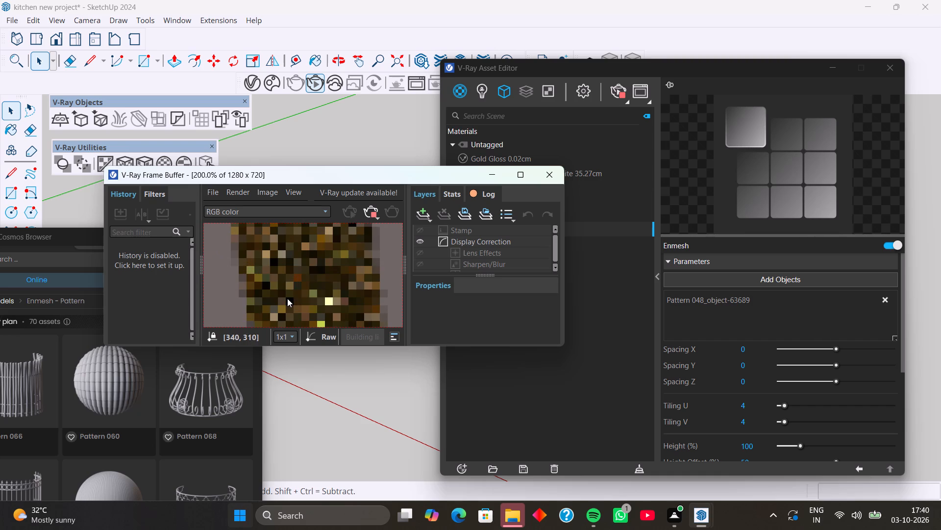
{"action": "left_click", "coordinate": [372, 213]}
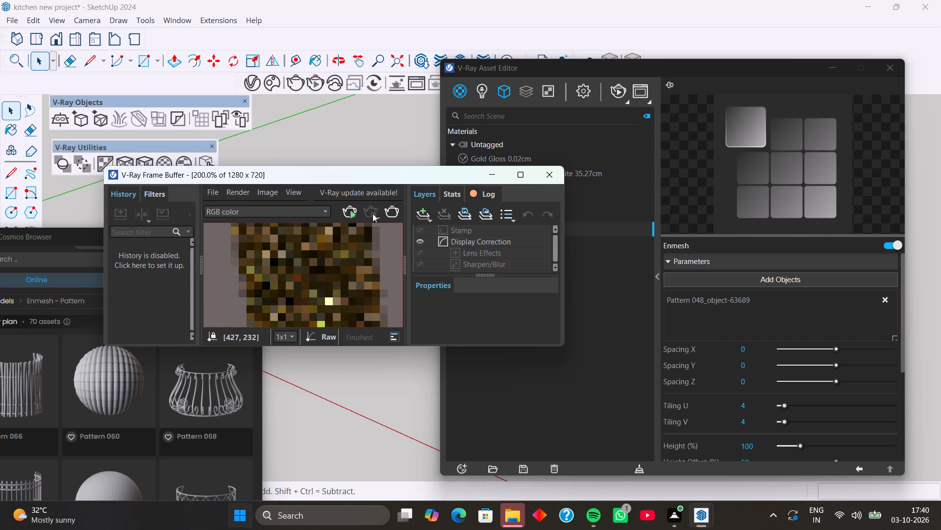
{"action": "left_click", "coordinate": [353, 213]}
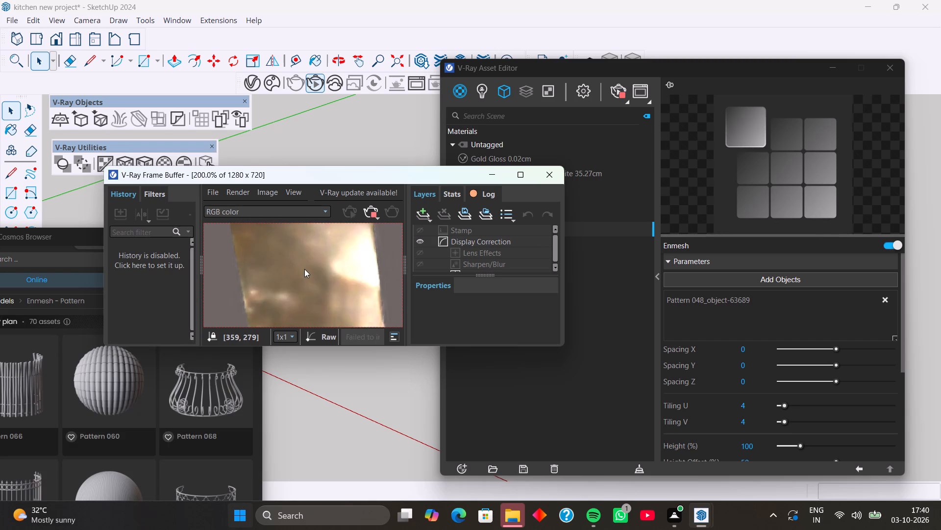
{"action": "scroll", "coordinate": [356, 245], "scroll_direction": "up", "scroll_amount": 1}
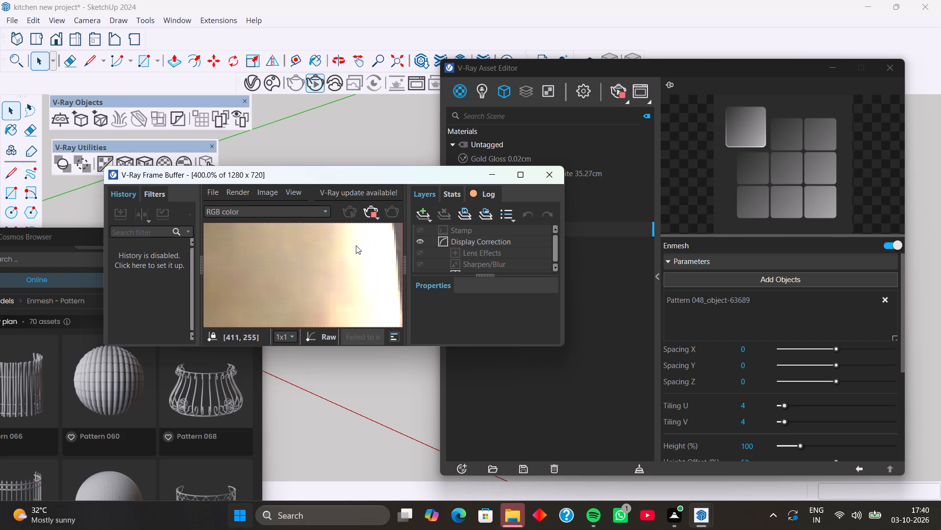
{"action": "scroll", "coordinate": [356, 245], "scroll_direction": "down", "scroll_amount": 2}
{"action": "middle_click_drag", "start_coordinate": [335, 264], "coordinate": [330, 278]}
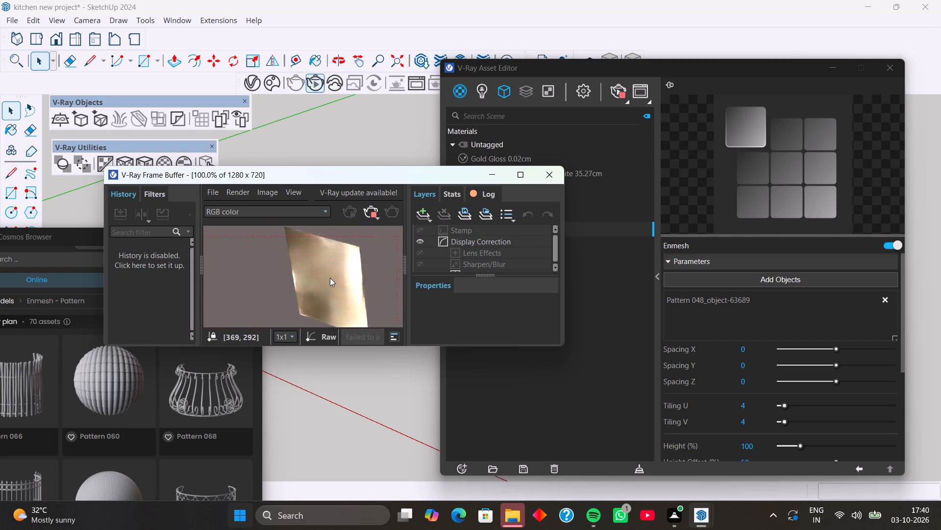
{"action": "middle_click_drag", "start_coordinate": [330, 278], "coordinate": [329, 281]}
{"action": "scroll", "coordinate": [322, 265], "scroll_direction": "up", "scroll_amount": 1}
{"action": "left_click", "coordinate": [372, 212]}
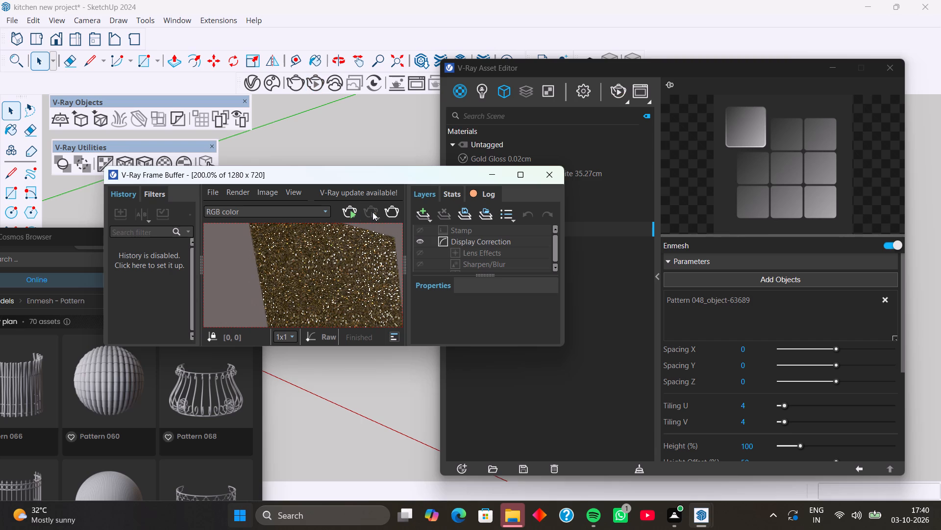
{"action": "left_click", "coordinate": [349, 217]}
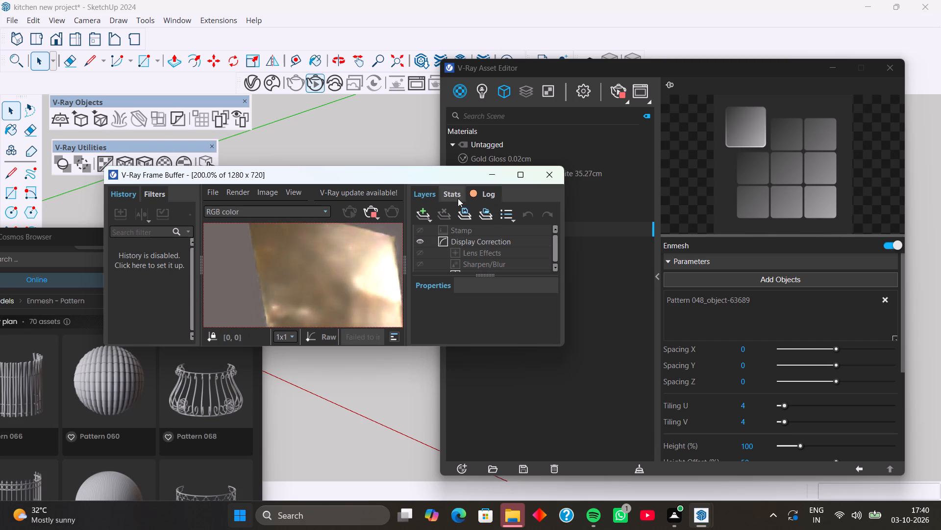
Reapply the Pattern 048 Enmesh to the selected rectangle and check it in the interactive render.
{"action": "left_click_drag", "start_coordinate": [403, 171], "coordinate": [251, 271]}
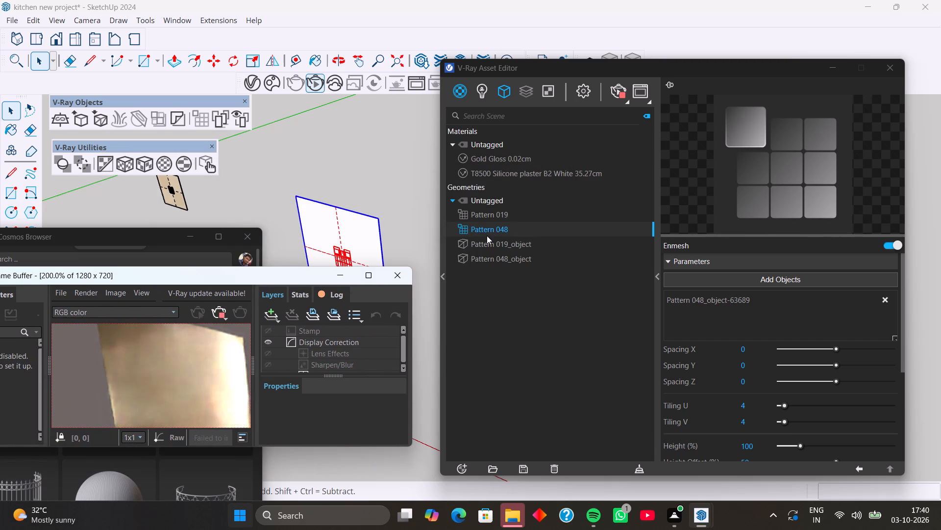
{"action": "left_click", "coordinate": [494, 232]}
{"action": "right_click", "coordinate": [494, 232]}
{"action": "left_click", "coordinate": [511, 257]}
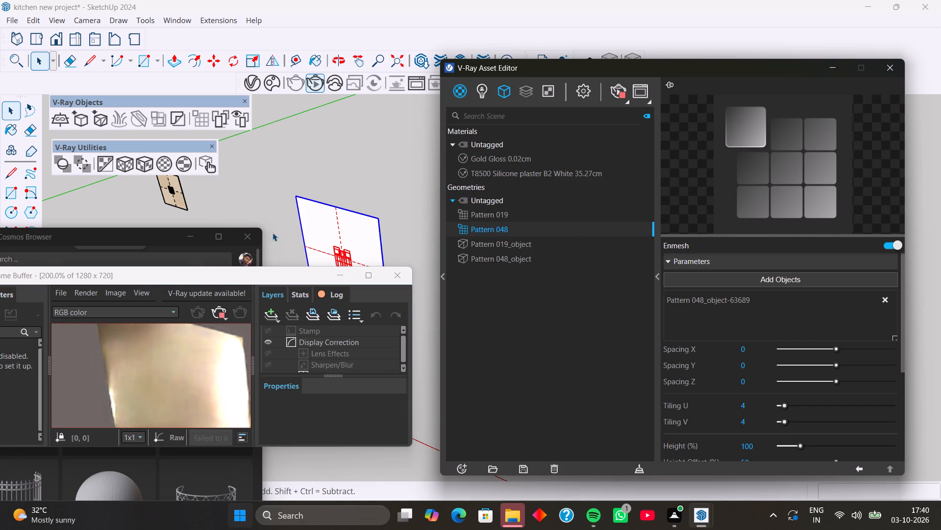
{"action": "scroll", "coordinate": [203, 372], "scroll_direction": "down", "scroll_amount": 1}
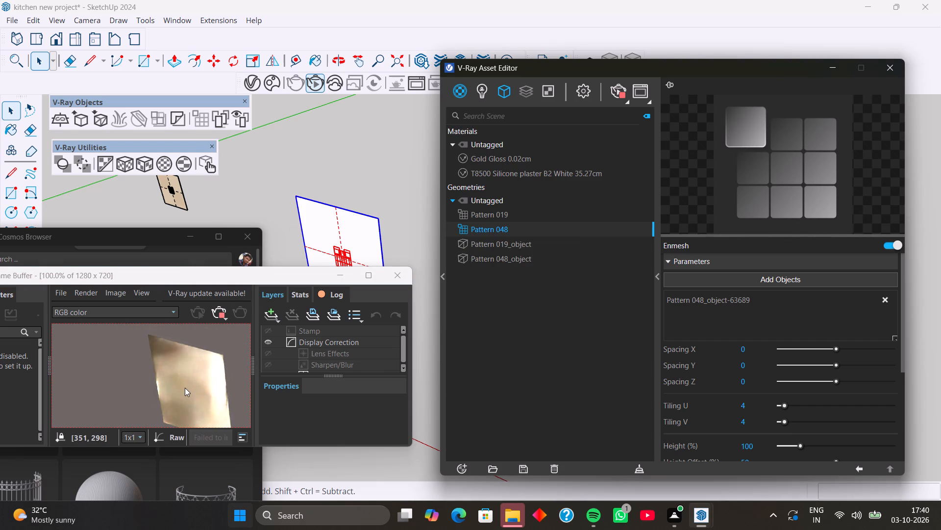
{"action": "scroll", "coordinate": [185, 388], "scroll_direction": "up", "scroll_amount": 1}
{"action": "middle_click_drag", "start_coordinate": [200, 387], "coordinate": [159, 391]}
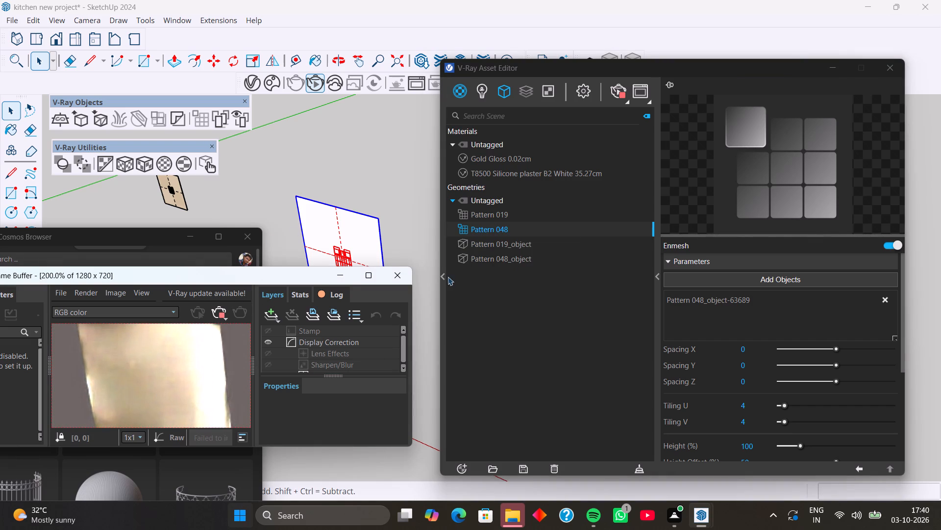
Reapply the fitted texture projection to the selected rectangle and check the render.
{"action": "left_click", "coordinate": [138, 169]}
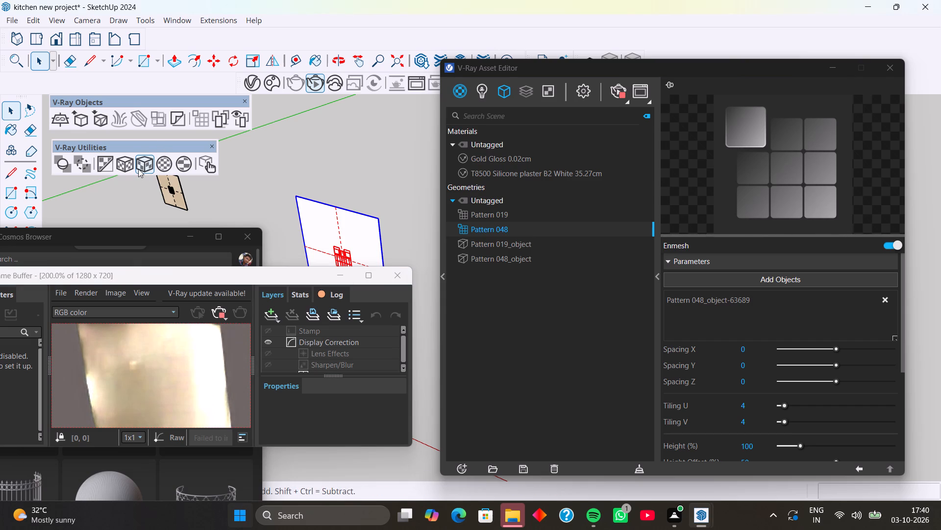
{"action": "triple_click", "coordinate": [138, 160]}
{"action": "double_click", "coordinate": [138, 160]}
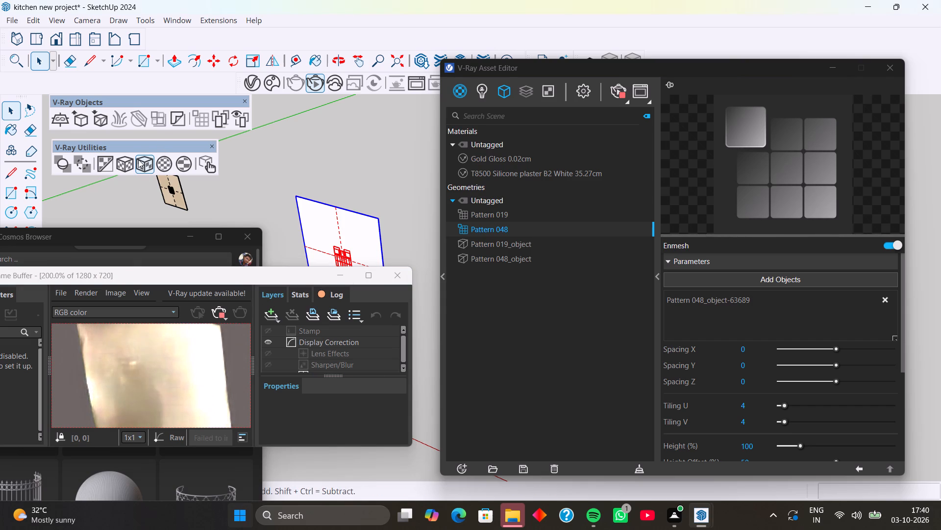
{"action": "middle_click_drag", "start_coordinate": [195, 360], "coordinate": [190, 373]}
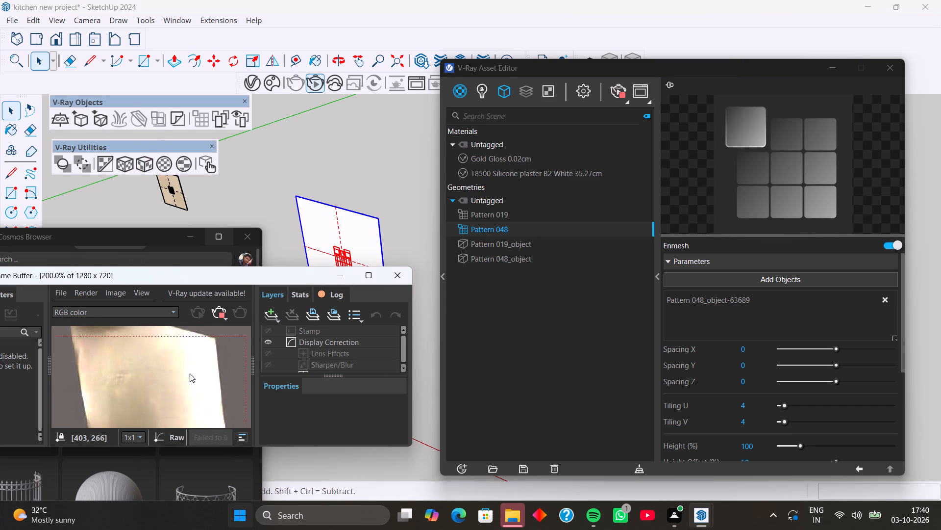
{"action": "middle_click_drag", "start_coordinate": [190, 373], "coordinate": [185, 380]}
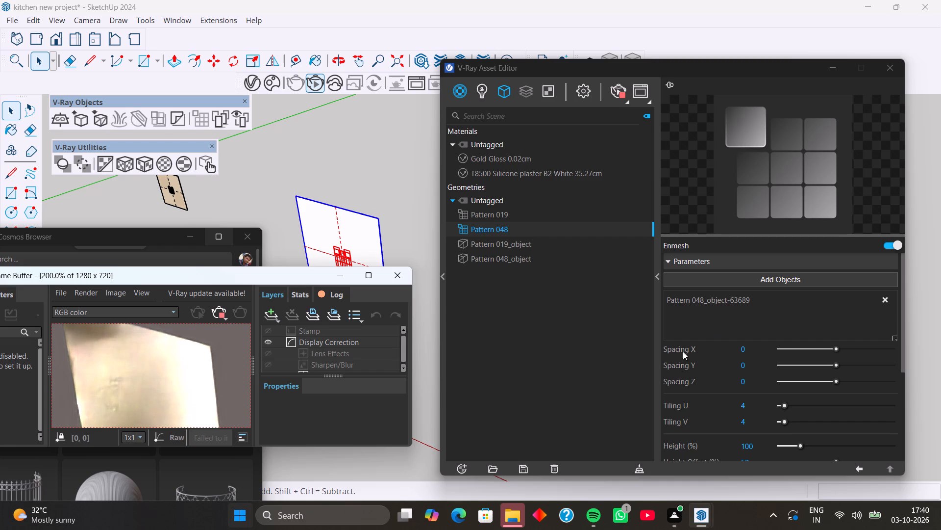
Review the Pattern 048 Enmesh parameters and examine the rectangle from different angles and distances.
{"action": "scroll", "coordinate": [676, 279], "scroll_direction": "down", "scroll_amount": 4}
{"action": "scroll", "coordinate": [711, 329], "scroll_direction": "down", "scroll_amount": 3}
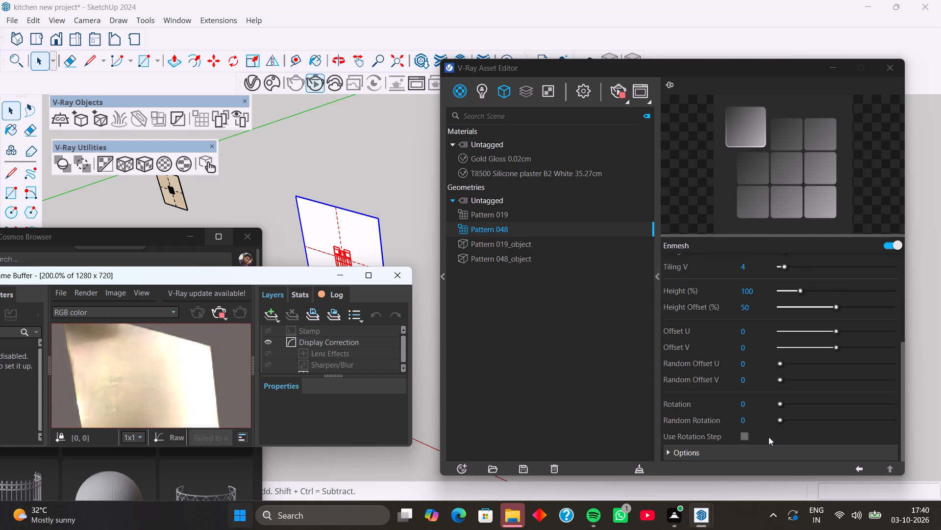
{"action": "scroll", "coordinate": [714, 372], "scroll_direction": "up", "scroll_amount": 4}
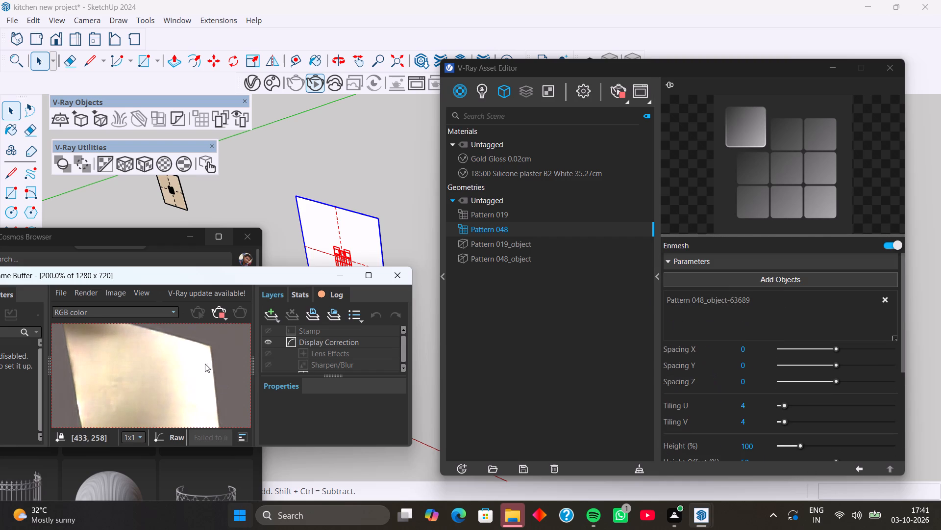
{"action": "scroll", "coordinate": [350, 228], "scroll_direction": "down", "scroll_amount": 2}
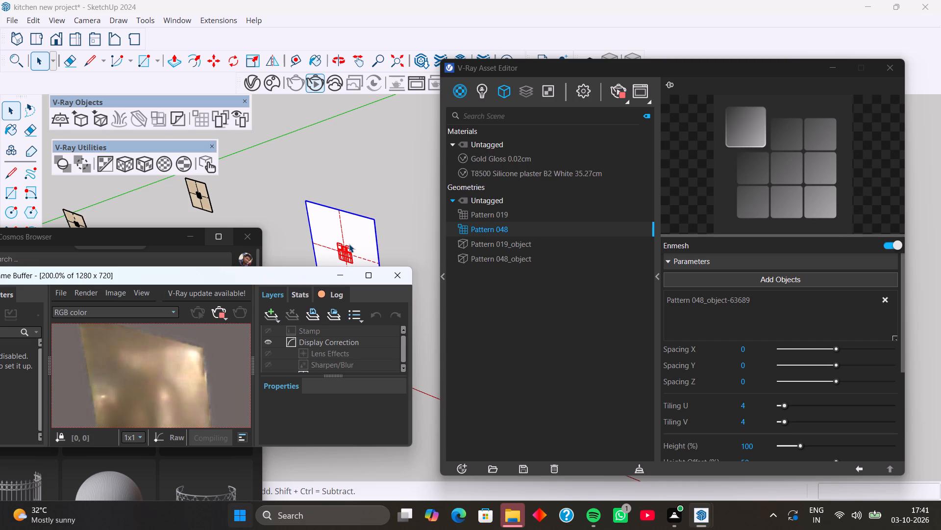
{"action": "middle_click_drag", "start_coordinate": [349, 244], "coordinate": [362, 217]}
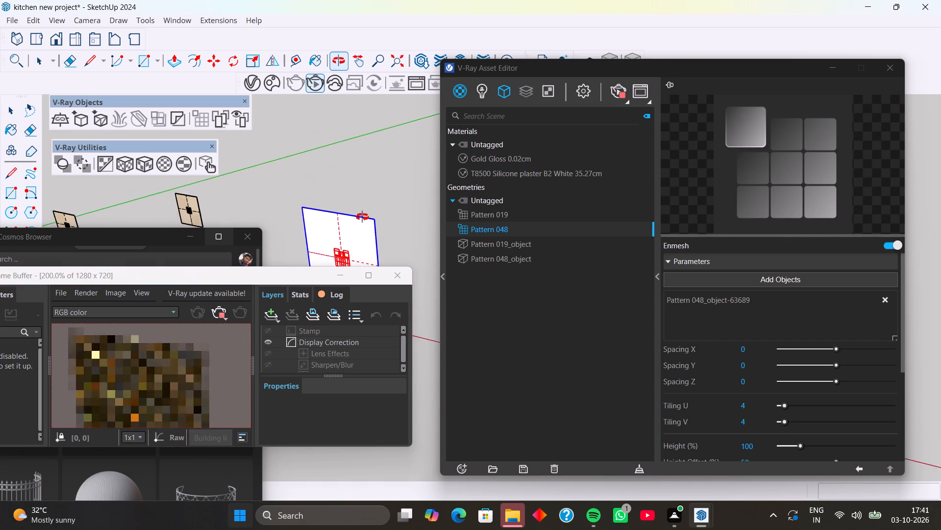
{"action": "middle_click_drag", "start_coordinate": [362, 217], "coordinate": [342, 229]}
{"action": "scroll", "coordinate": [360, 203], "scroll_direction": "down", "scroll_amount": 9}
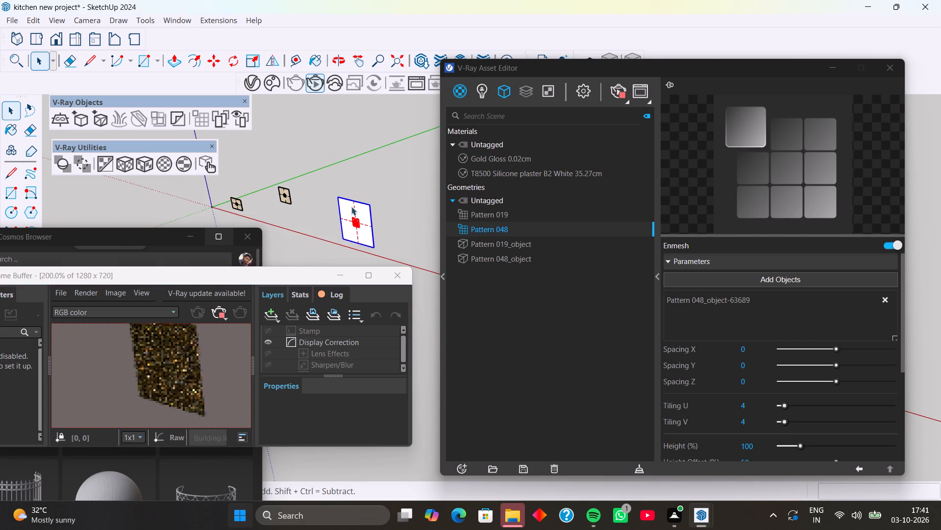
{"action": "scroll", "coordinate": [357, 233], "scroll_direction": "up", "scroll_amount": 11}
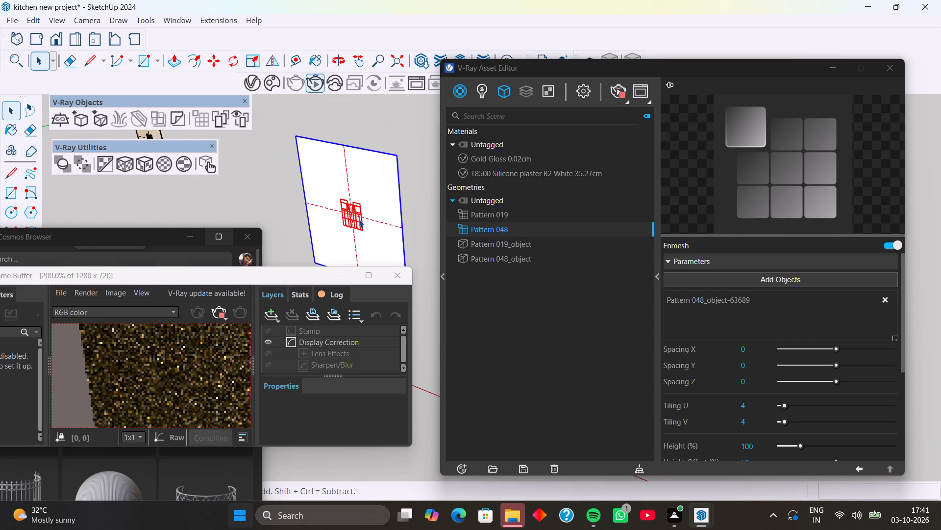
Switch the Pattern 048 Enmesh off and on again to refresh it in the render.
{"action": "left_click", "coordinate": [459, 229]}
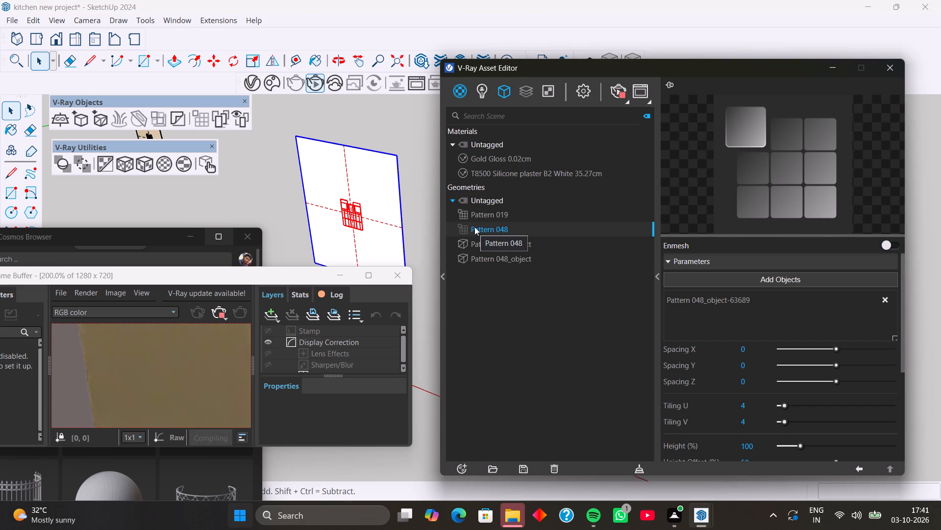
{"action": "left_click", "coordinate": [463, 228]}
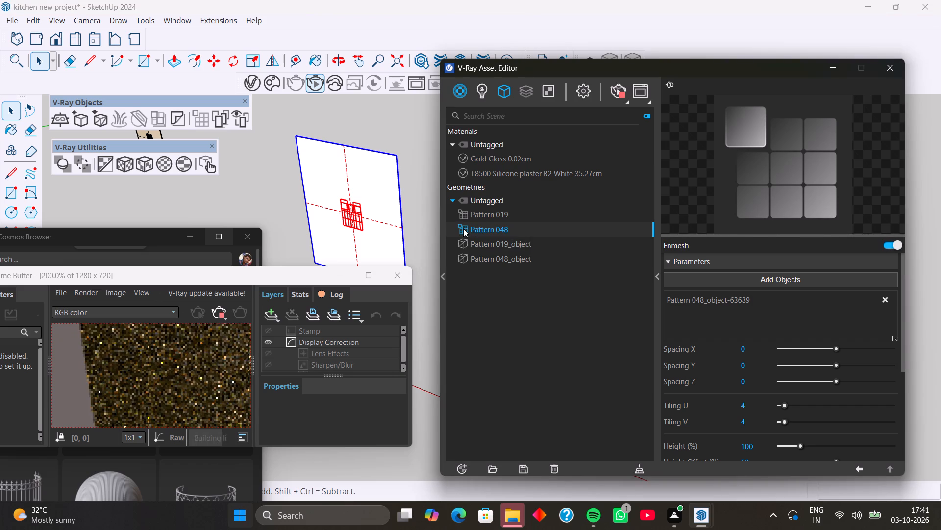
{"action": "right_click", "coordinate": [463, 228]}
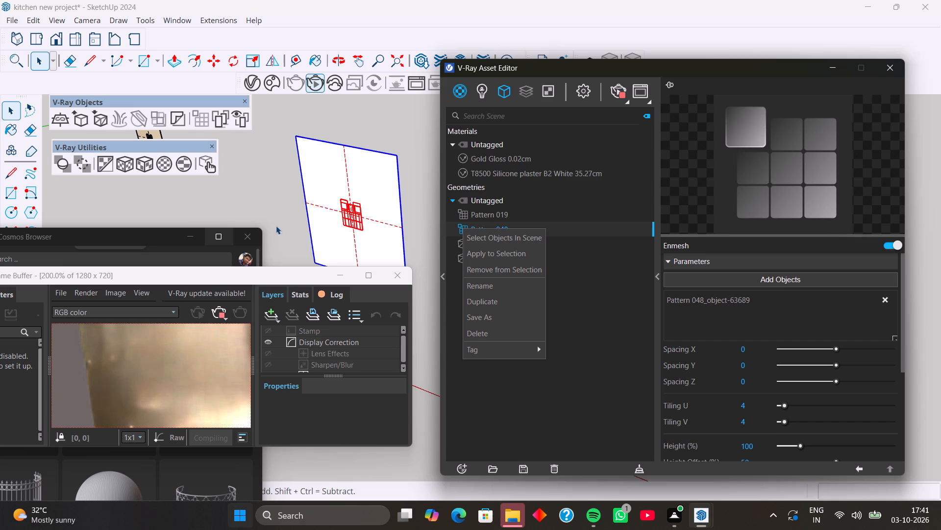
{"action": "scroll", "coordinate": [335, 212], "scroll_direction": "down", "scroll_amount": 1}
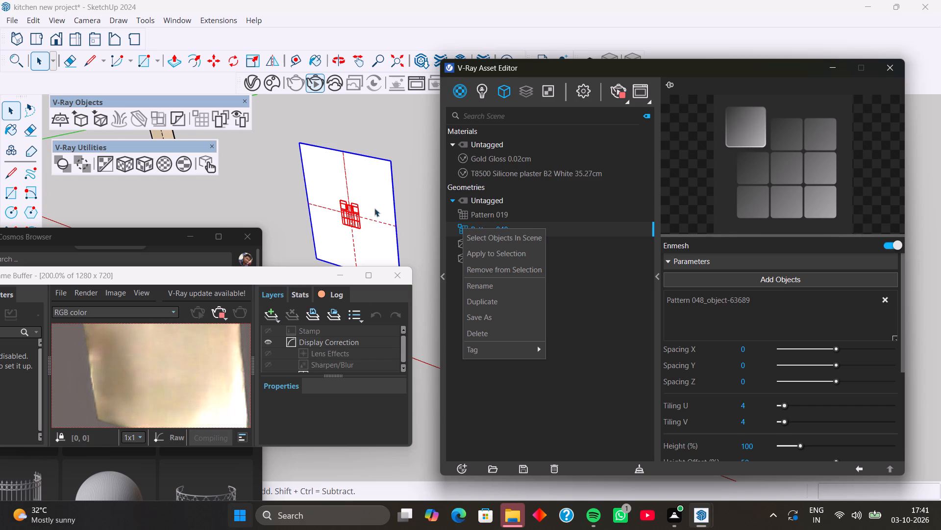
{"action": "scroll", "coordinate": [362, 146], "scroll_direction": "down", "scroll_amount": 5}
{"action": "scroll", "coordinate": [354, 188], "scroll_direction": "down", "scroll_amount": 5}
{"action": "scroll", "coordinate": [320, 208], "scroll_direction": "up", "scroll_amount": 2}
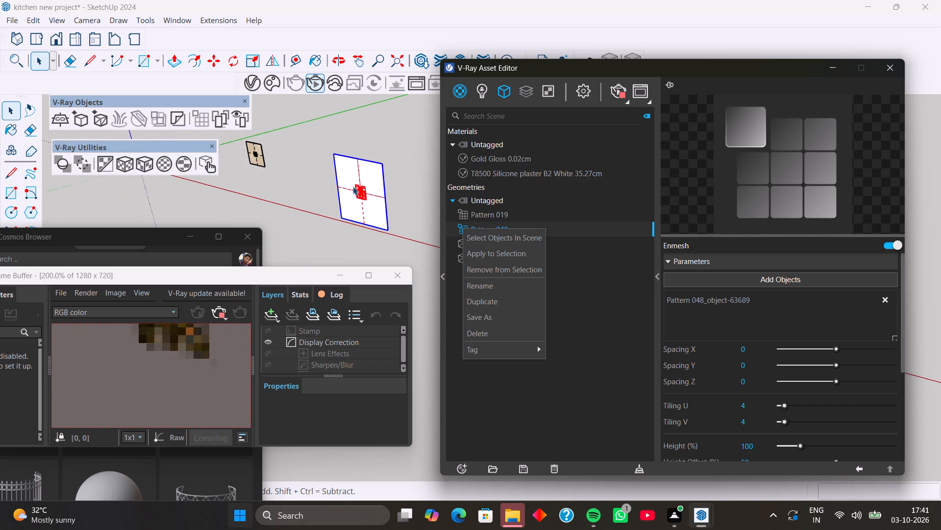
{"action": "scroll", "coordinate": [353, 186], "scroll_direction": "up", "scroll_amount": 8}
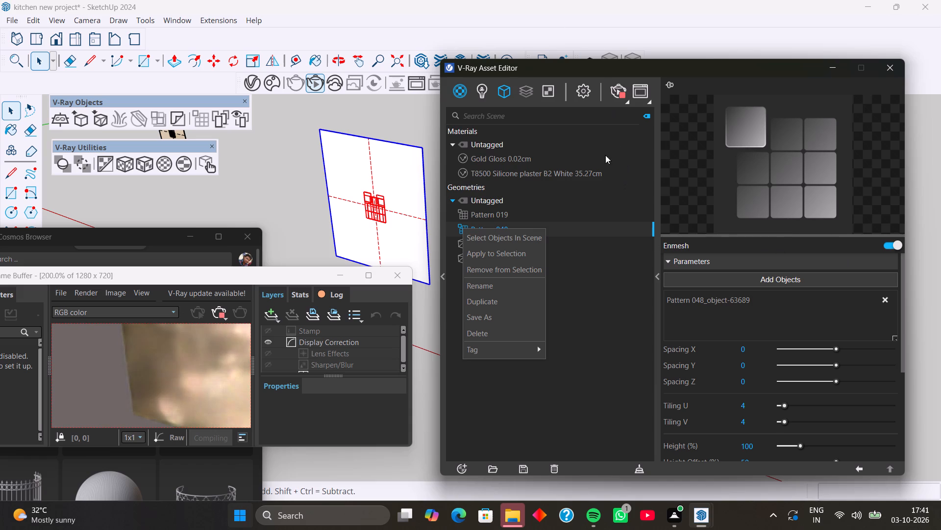
Return to the Gold Gloss 0.02cm material and set its viewport display texture to Custom, keeping the texture enabled.
{"action": "scroll", "coordinate": [727, 387], "scroll_direction": "down", "scroll_amount": 3}
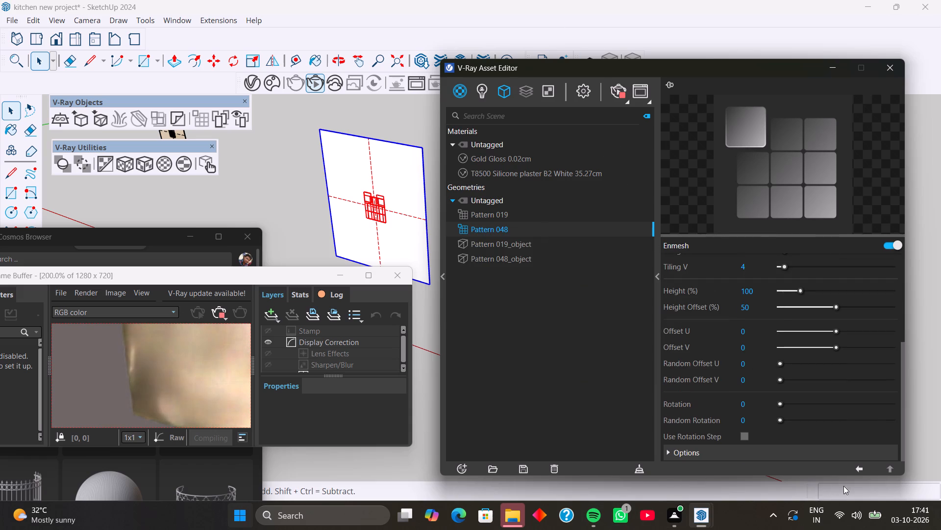
{"action": "left_click", "coordinate": [864, 472]}
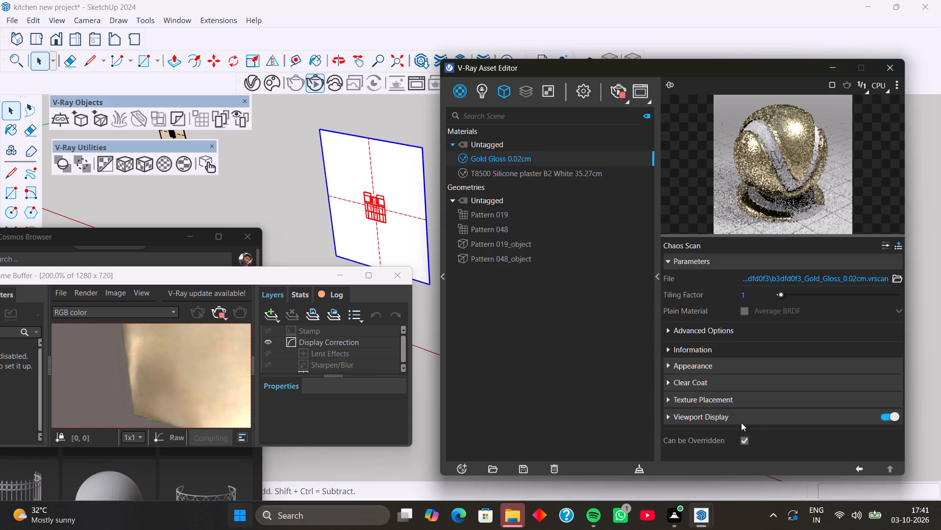
{"action": "left_click", "coordinate": [741, 422]}
{"action": "scroll", "coordinate": [777, 424], "scroll_direction": "down", "scroll_amount": 3}
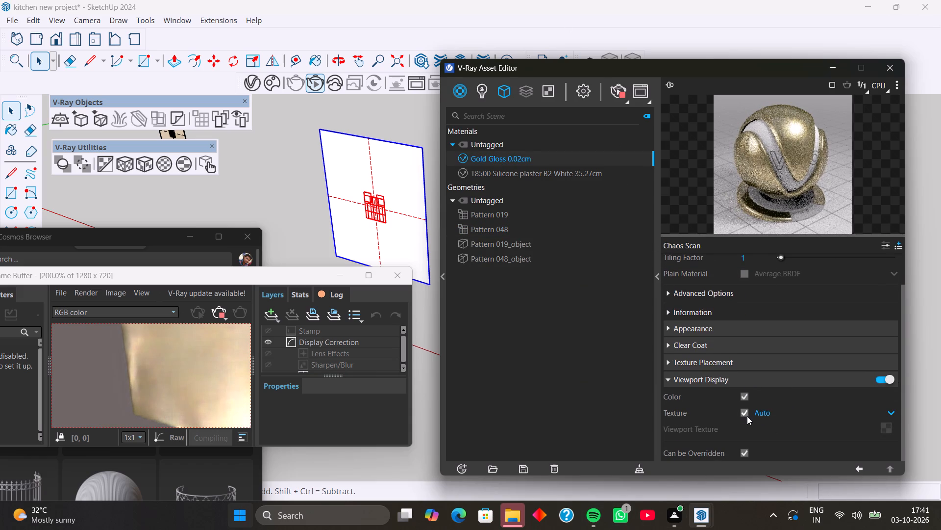
{"action": "left_click", "coordinate": [742, 414]}
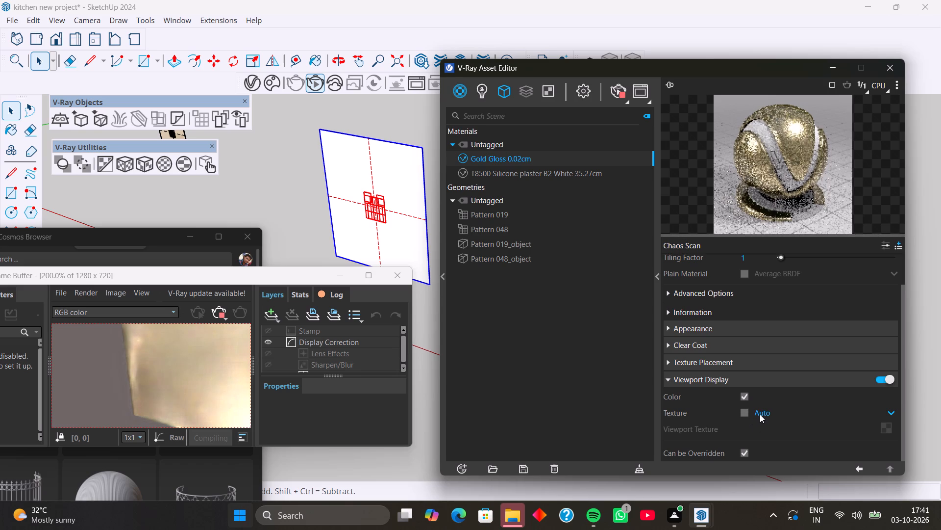
{"action": "left_click", "coordinate": [760, 414]}
{"action": "left_click", "coordinate": [761, 444]}
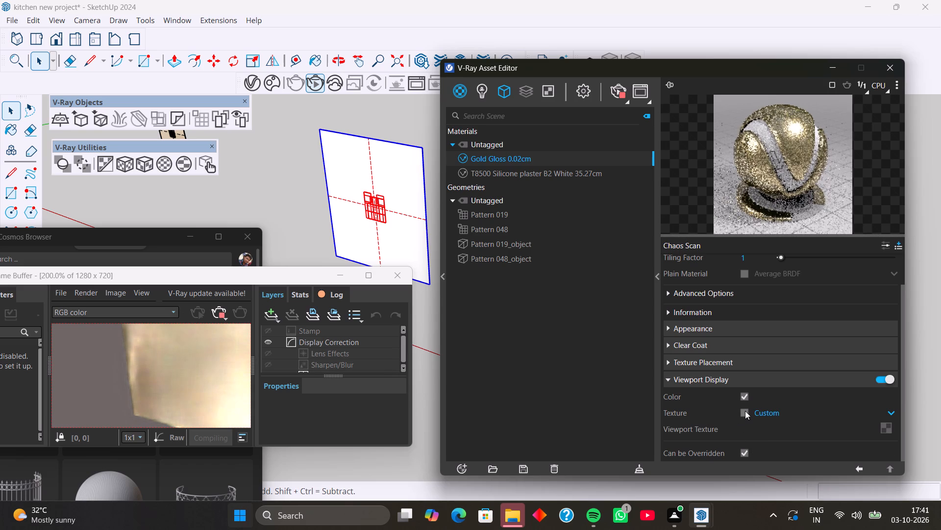
{"action": "left_click", "coordinate": [745, 411]}
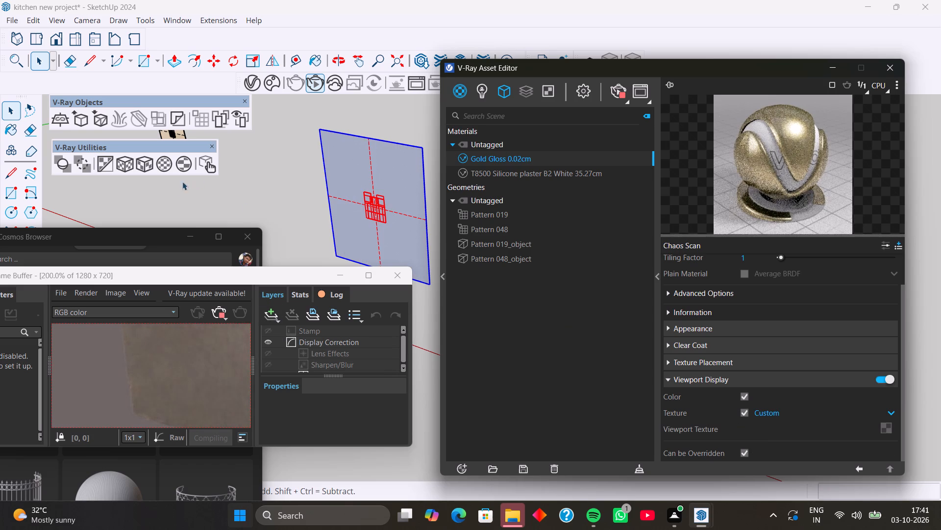
Reapply the fitted texture projection to the selected rectangle and check Pattern 048 in the render.
{"action": "left_click", "coordinate": [143, 166]}
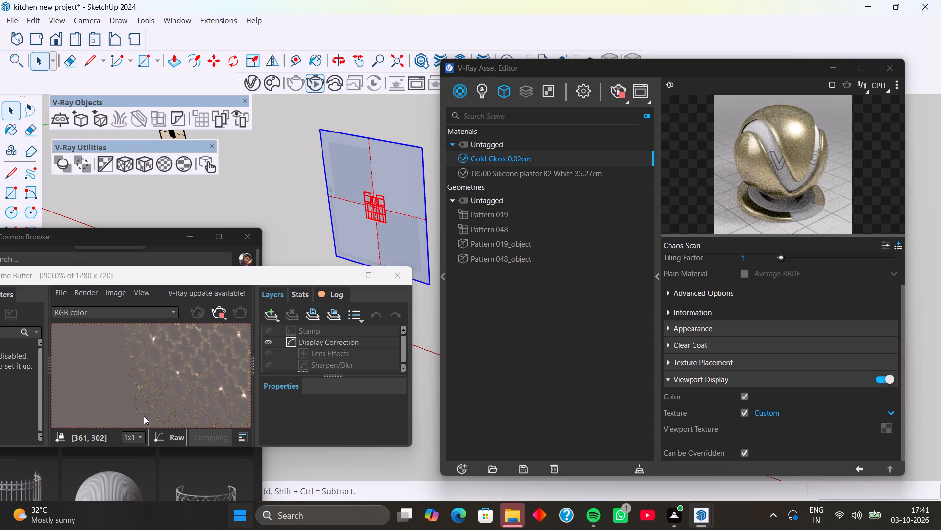
{"action": "scroll", "coordinate": [162, 374], "scroll_direction": "down", "scroll_amount": 1}
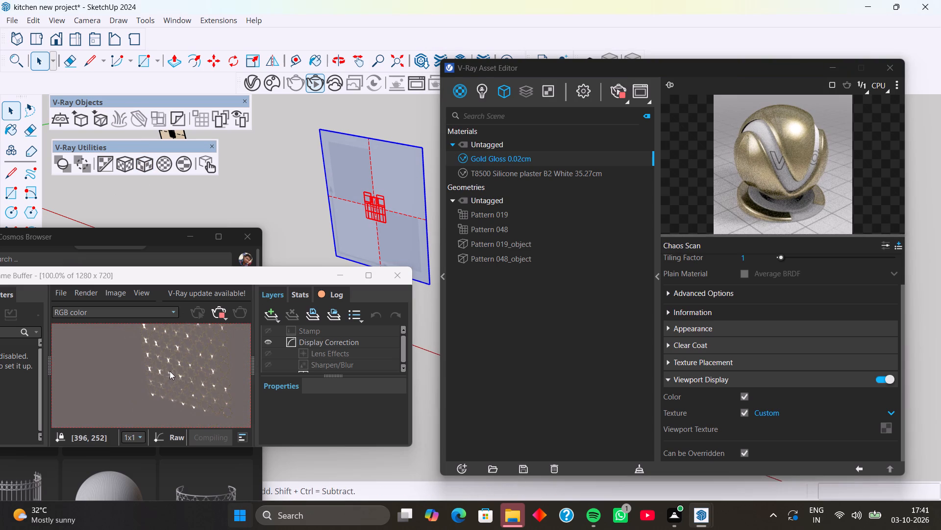
Examine the rendered Pattern 048 mesh on the rectangle in the V-Ray Frame Buffer, close up and from farther out.
{"action": "middle_click_drag", "start_coordinate": [143, 388], "coordinate": [116, 408]}
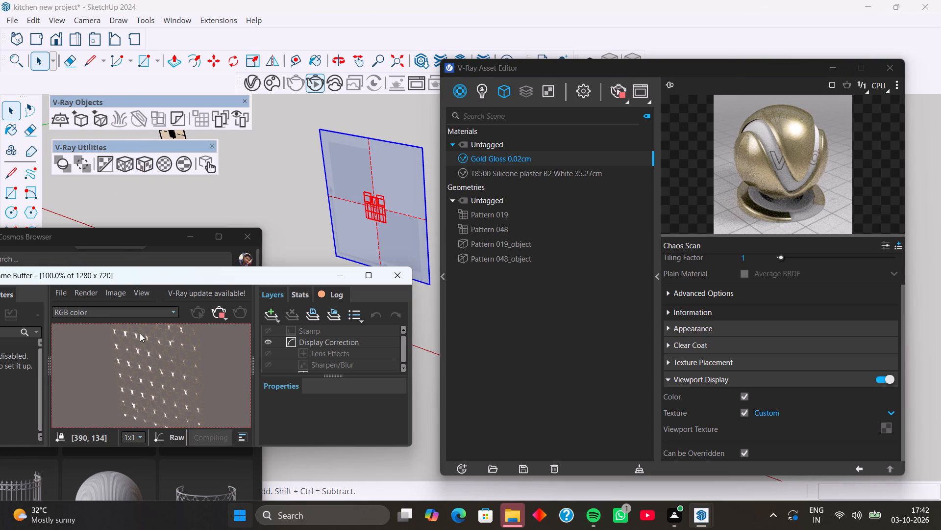
{"action": "scroll", "coordinate": [140, 333], "scroll_direction": "up", "scroll_amount": 3}
{"action": "scroll", "coordinate": [140, 333], "scroll_direction": "down", "scroll_amount": 3}
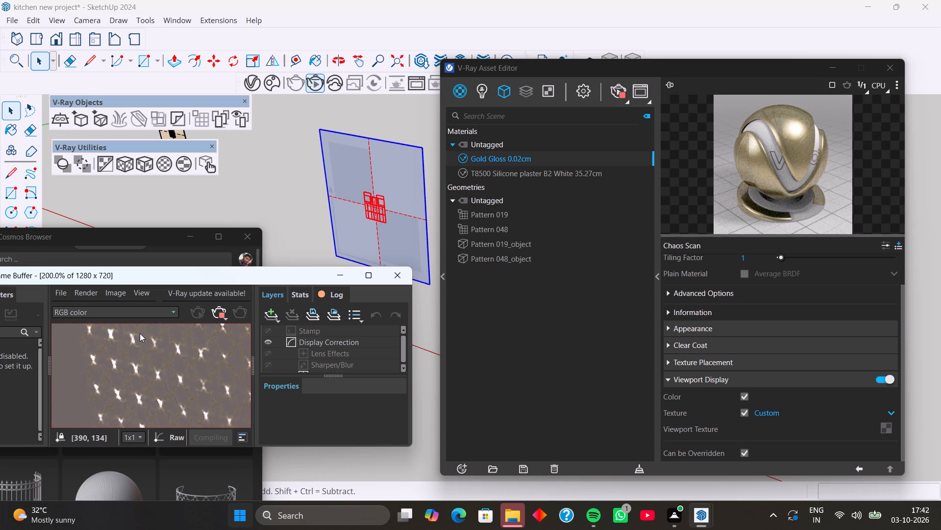
{"action": "scroll", "coordinate": [140, 333], "scroll_direction": "down", "scroll_amount": 1}
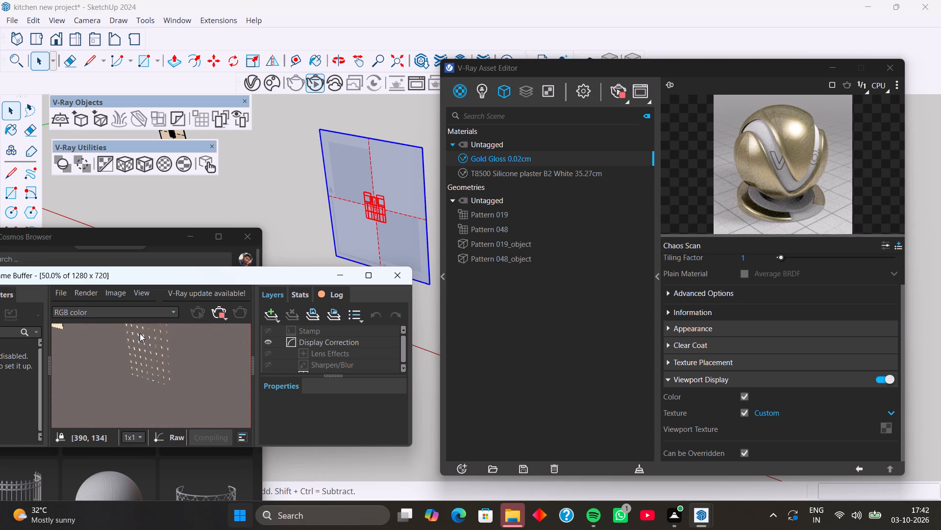
{"action": "middle_click_drag", "start_coordinate": [139, 393], "coordinate": [135, 403]}
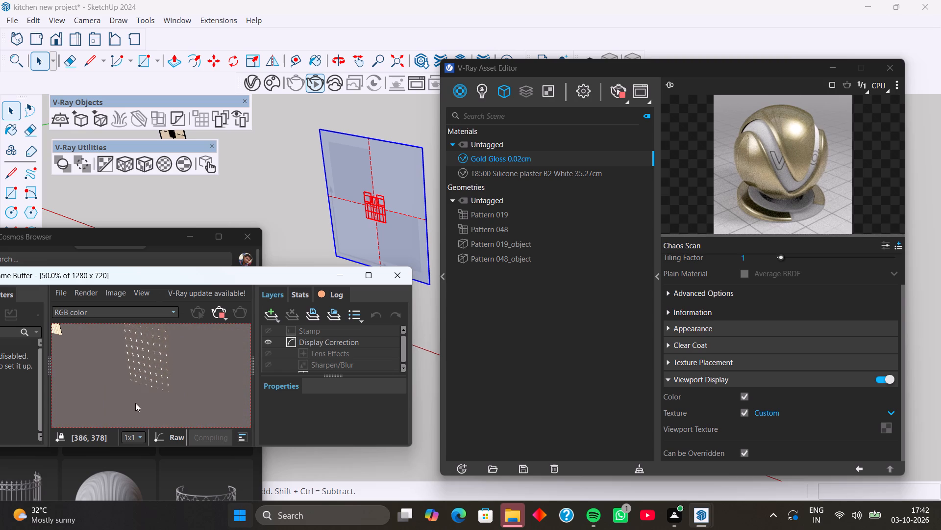
{"action": "middle_click_drag", "start_coordinate": [135, 403], "coordinate": [128, 419]}
{"action": "scroll", "coordinate": [144, 333], "scroll_direction": "up", "scroll_amount": 1}
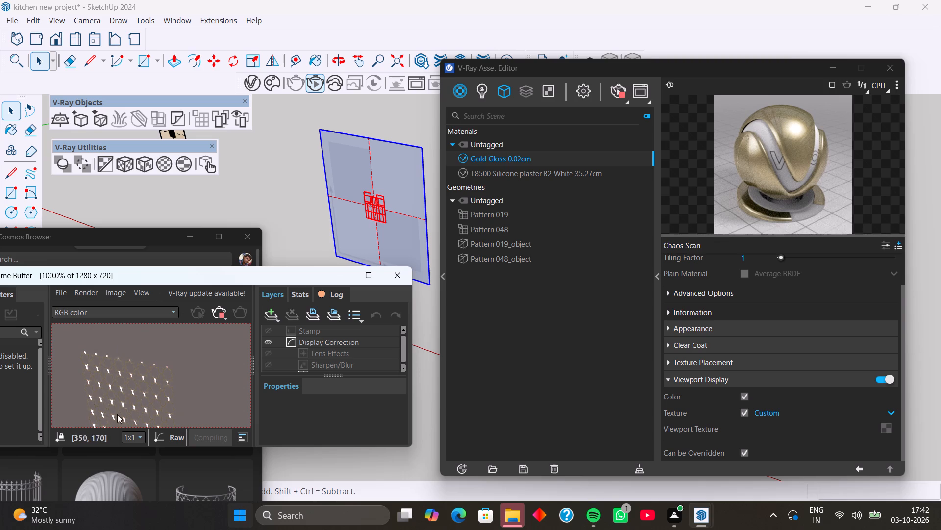
{"action": "middle_click_drag", "start_coordinate": [150, 385], "coordinate": [165, 355]}
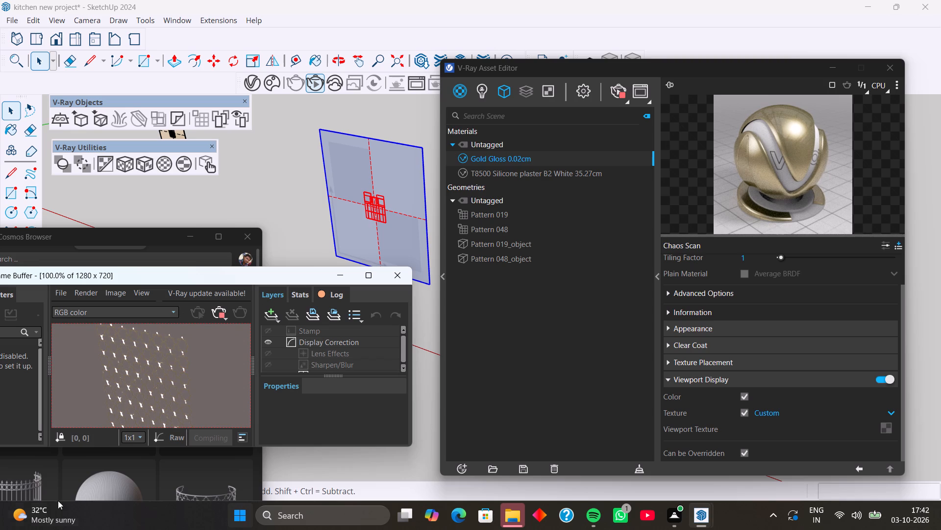
{"action": "middle_click_drag", "start_coordinate": [148, 380], "coordinate": [164, 375]}
{"action": "scroll", "coordinate": [189, 361], "scroll_direction": "up", "scroll_amount": 3}
{"action": "scroll", "coordinate": [165, 367], "scroll_direction": "down", "scroll_amount": 3}
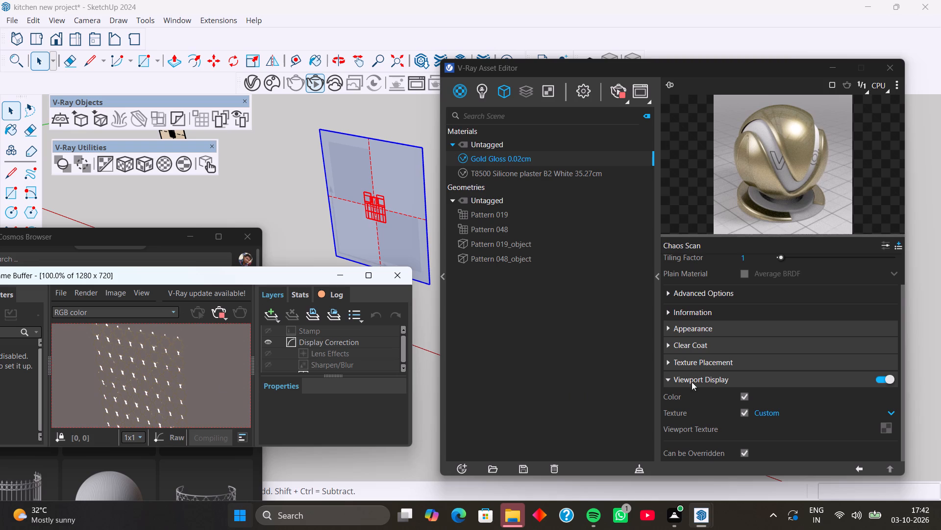
{"action": "scroll", "coordinate": [708, 384], "scroll_direction": "down", "scroll_amount": 3}
{"action": "scroll", "coordinate": [774, 410], "scroll_direction": "down", "scroll_amount": 3}
{"action": "scroll", "coordinate": [133, 357], "scroll_direction": "up", "scroll_amount": 1}
{"action": "scroll", "coordinate": [175, 356], "scroll_direction": "down", "scroll_amount": 1}
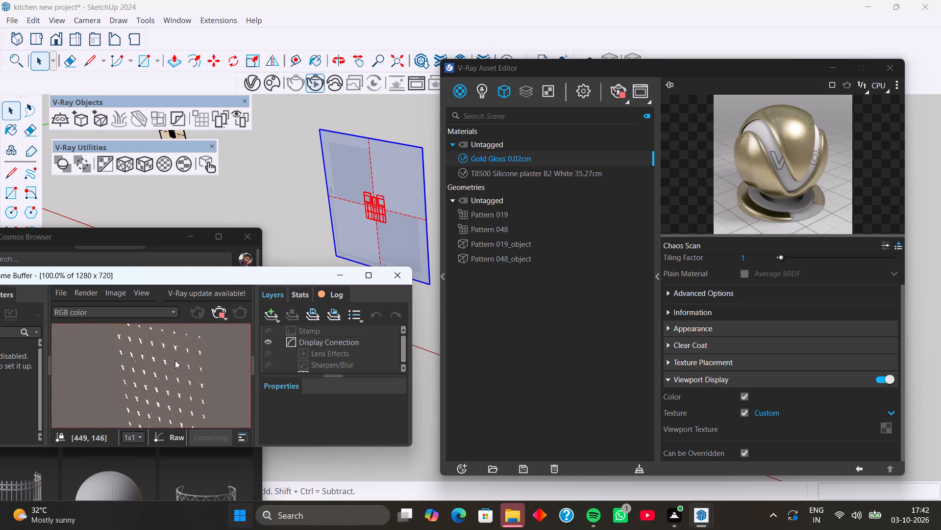
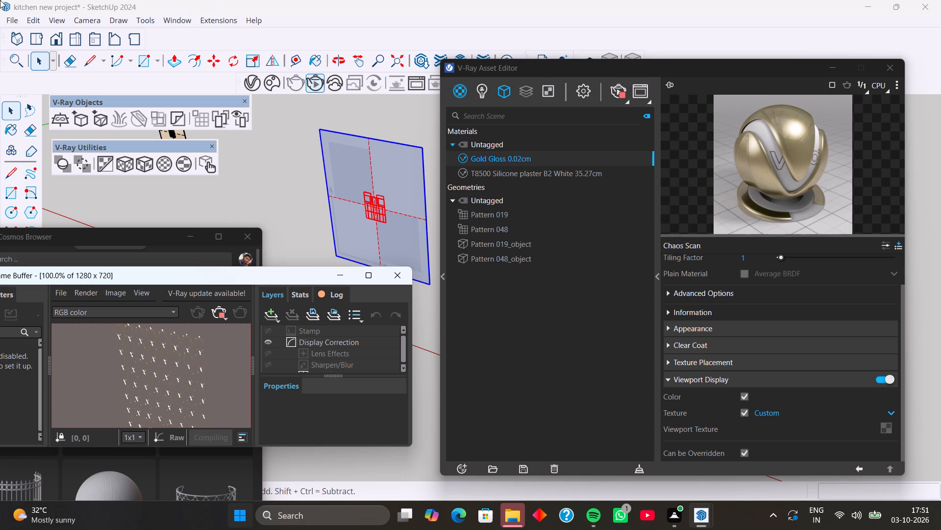
Check the rendered mesh up close and compare the tiling and height settings of the Pattern 019 and Pattern 048 Enmesh geometries.
{"action": "scroll", "coordinate": [154, 354], "scroll_direction": "up", "scroll_amount": 2}
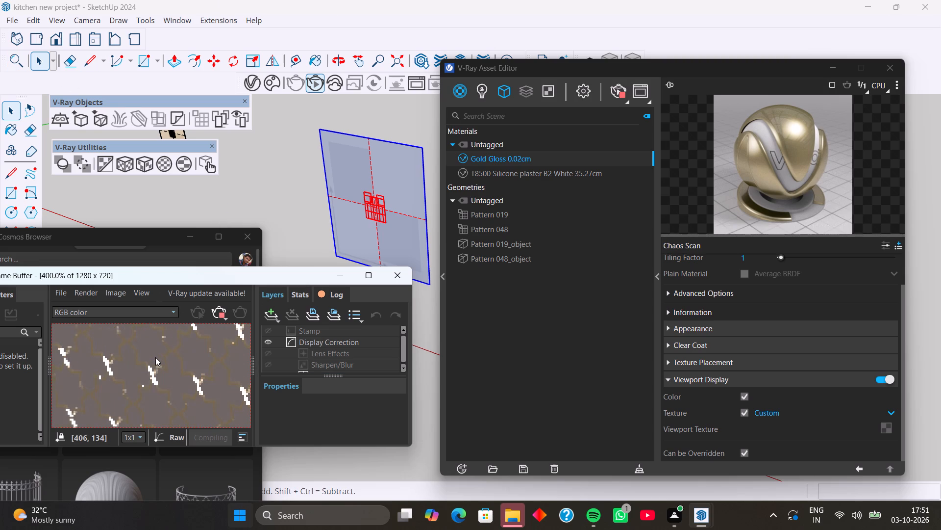
{"action": "scroll", "coordinate": [155, 357], "scroll_direction": "down", "scroll_amount": 1}
{"action": "scroll", "coordinate": [646, 353], "scroll_direction": "down", "scroll_amount": 2}
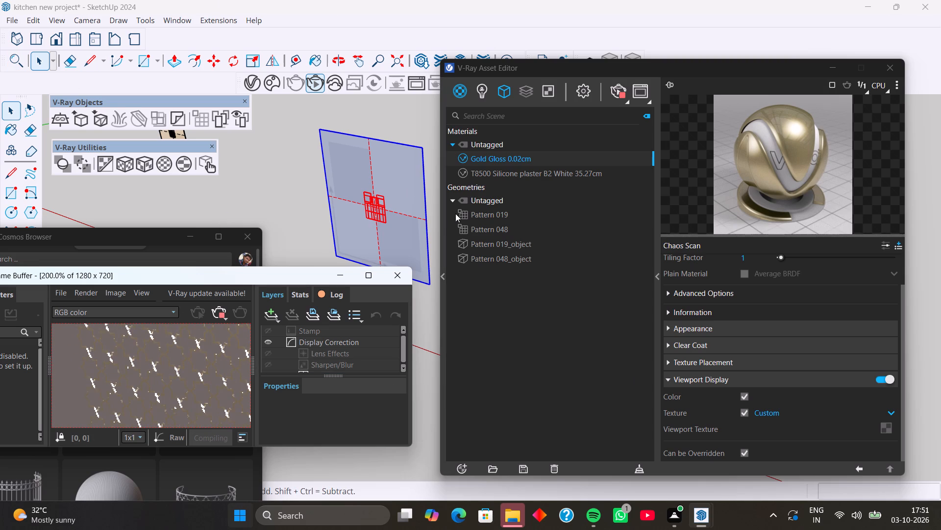
{"action": "left_click", "coordinate": [470, 218]}
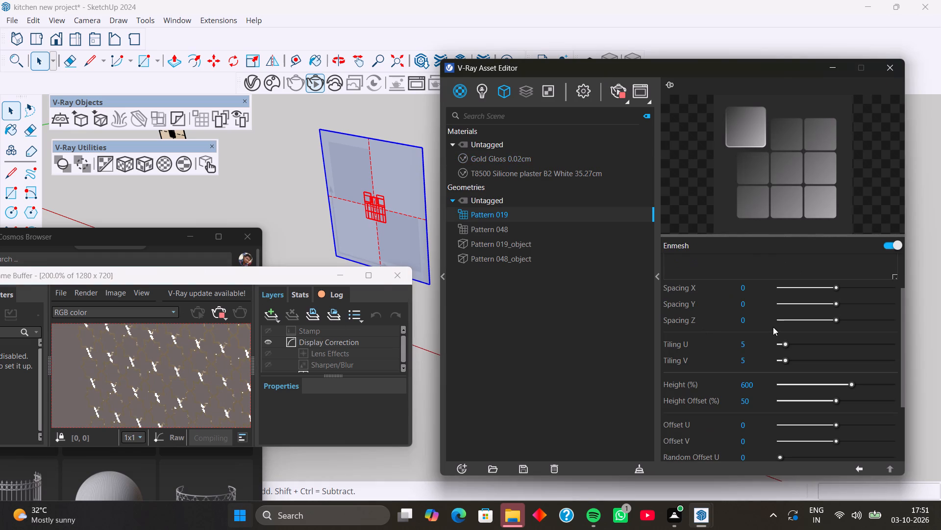
{"action": "scroll", "coordinate": [772, 327], "scroll_direction": "down", "scroll_amount": 1}
{"action": "left_click", "coordinate": [506, 233]}
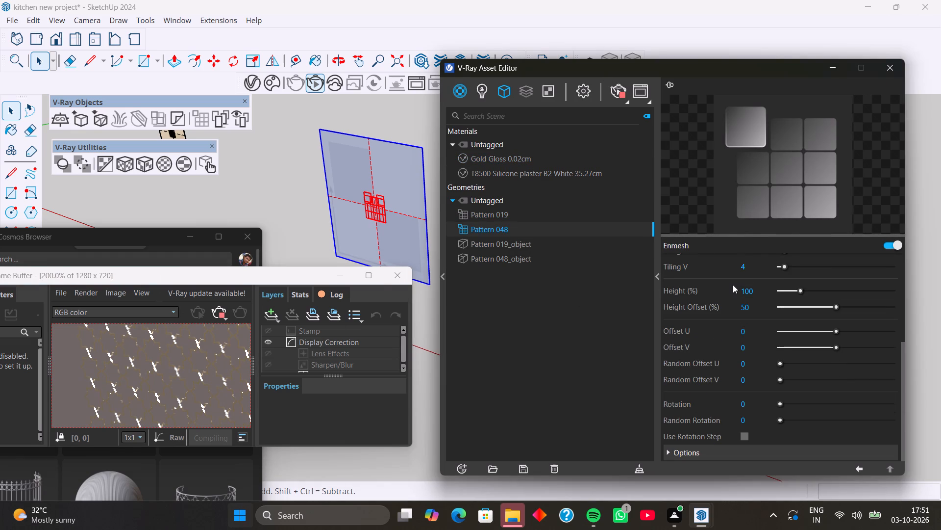
{"action": "scroll", "coordinate": [733, 285], "scroll_direction": "up", "scroll_amount": 1}
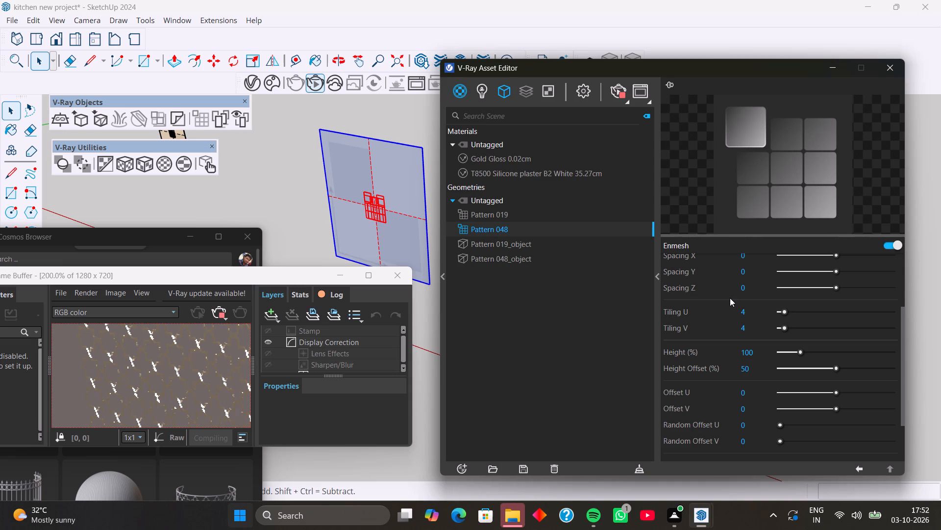
{"action": "left_click", "coordinate": [502, 212]}
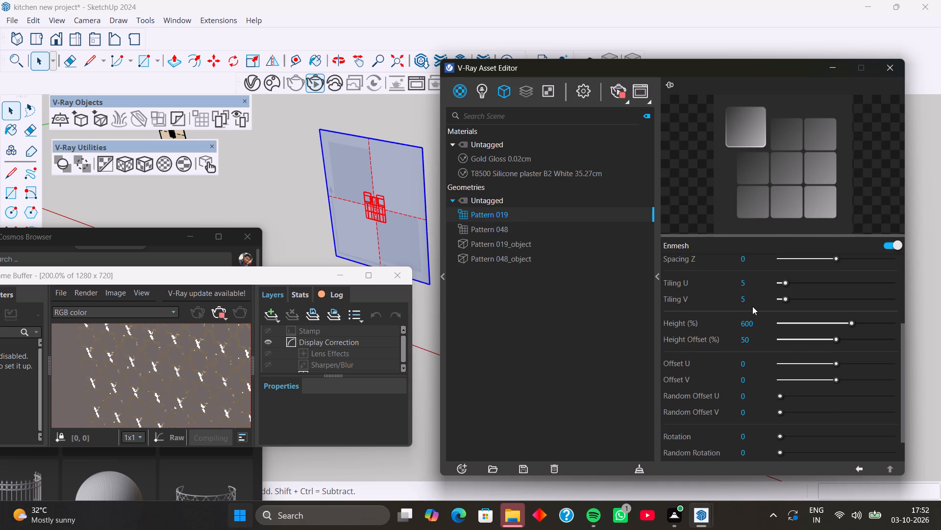
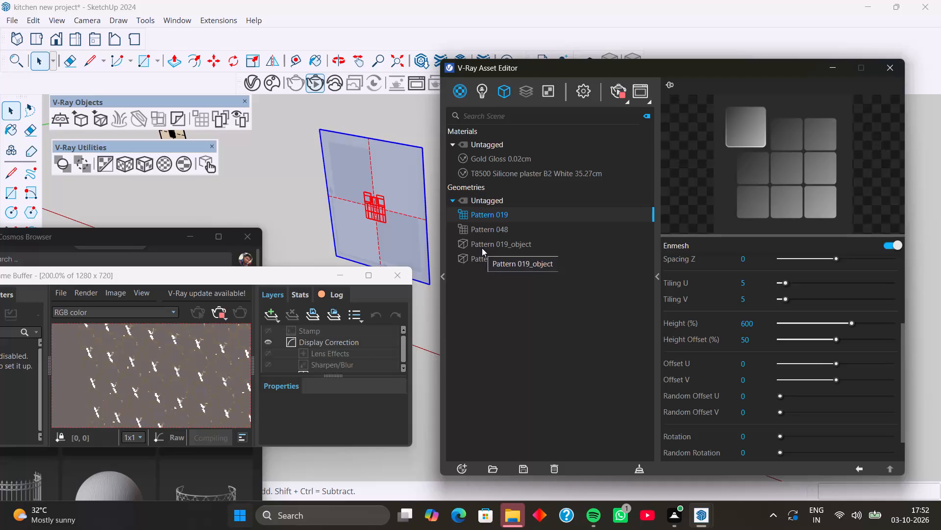
Set both Tiling U and Tiling V of the Pattern 019 Enmesh geometry to 10.
{"action": "left_click", "coordinate": [519, 215]}
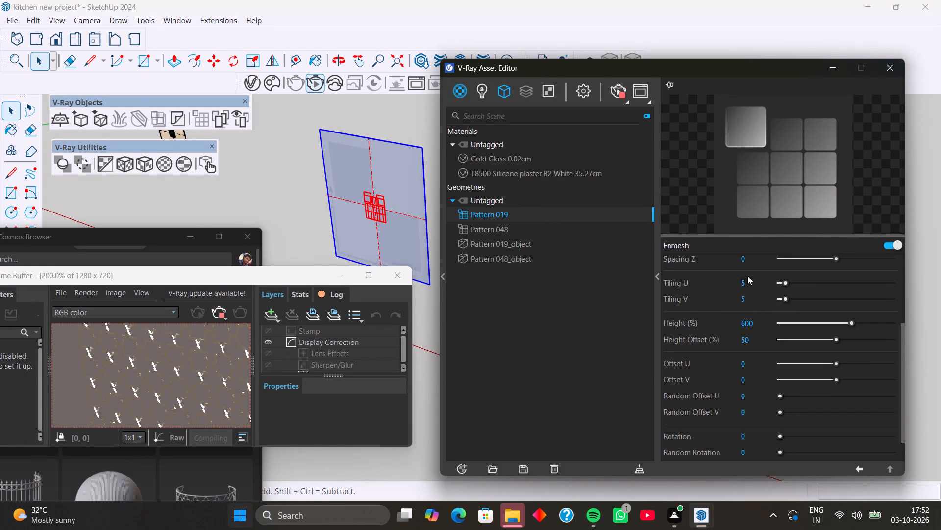
{"action": "left_click", "coordinate": [747, 276]}
{"action": "left_click", "coordinate": [747, 289]}
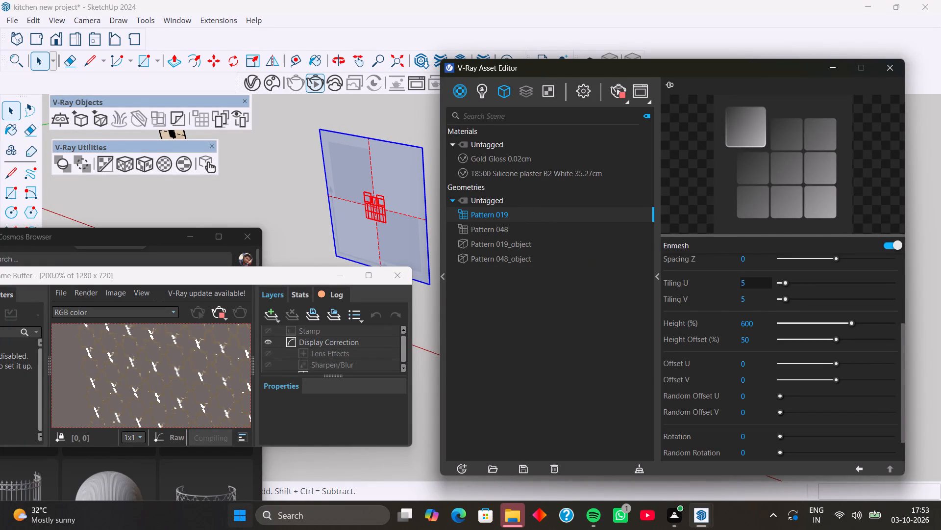
{"action": "left_click", "coordinate": [748, 280]}
{"action": "key", "text": "BackSpace"}
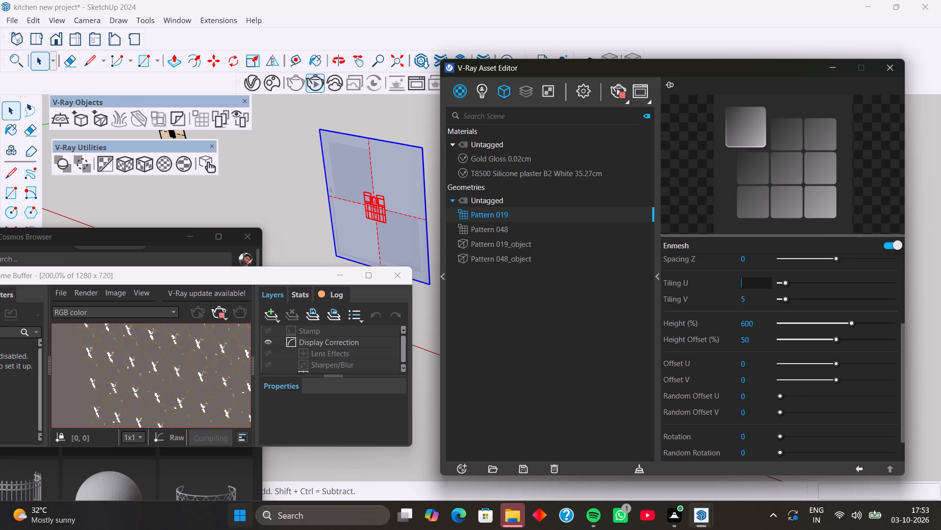
{"action": "type", "text": "10"}
{"action": "key", "text": "Return"}
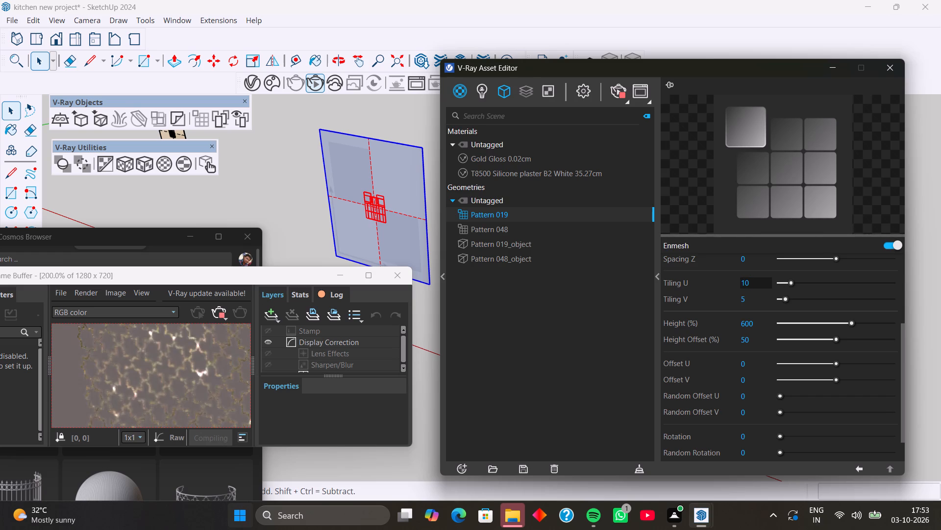
{"action": "left_click", "coordinate": [764, 296]}
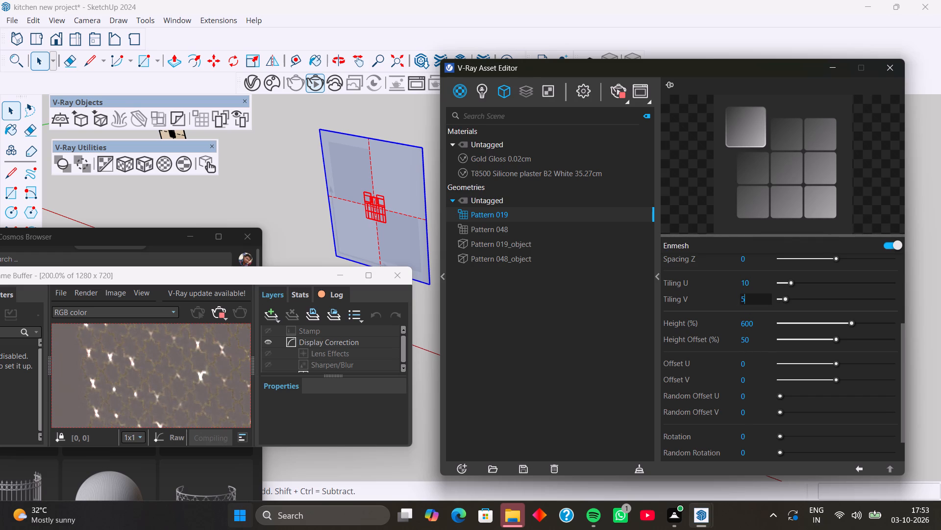
{"action": "key", "text": "BackSpace"}
{"action": "type", "text": "10"}
{"action": "key", "text": "Return"}
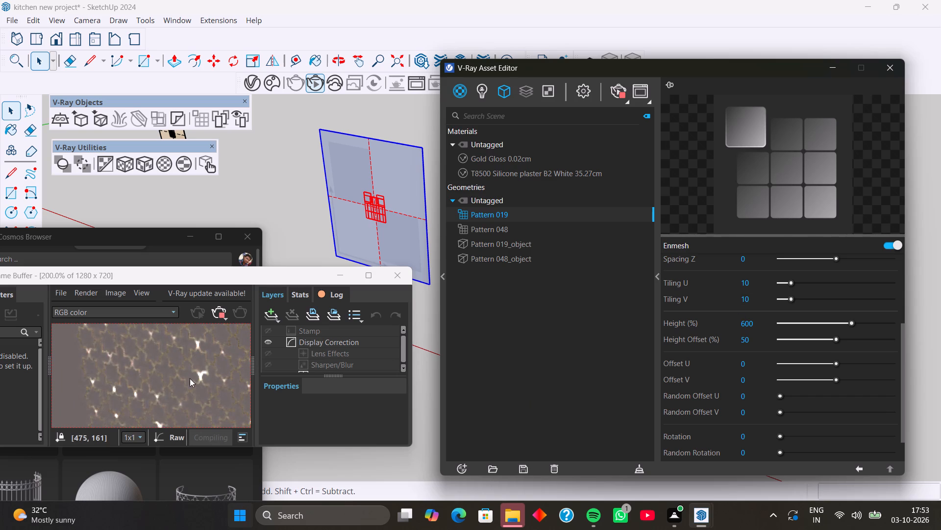
Set the Height of the Pattern 019 Enmesh geometry to 1000%.
{"action": "scroll", "coordinate": [198, 370], "scroll_direction": "up", "scroll_amount": 1}
{"action": "scroll", "coordinate": [198, 370], "scroll_direction": "down", "scroll_amount": 1}
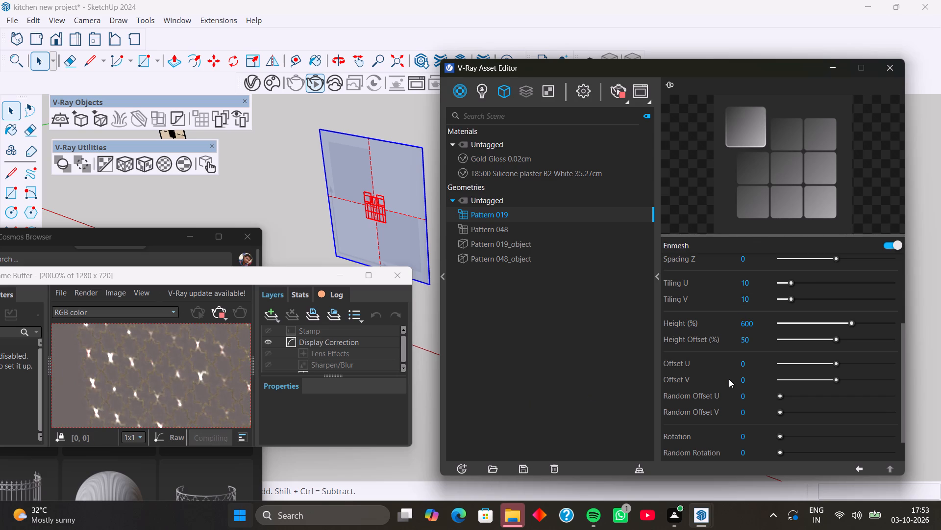
{"action": "left_click", "coordinate": [760, 325]}
{"action": "key", "text": "BackSpace"}
{"action": "key", "text": "BackSpace"}
{"action": "key", "text": "BackSpace"}
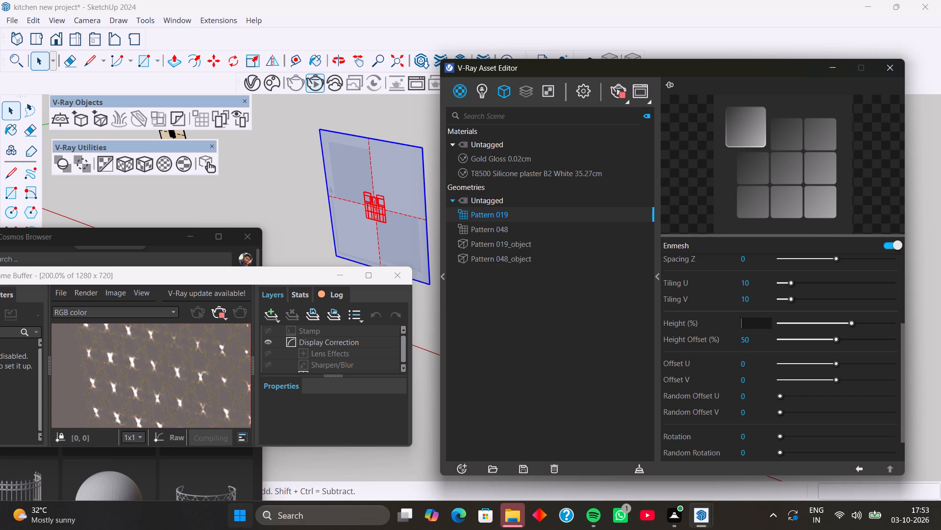
{"action": "type", "text": "100"}
{"action": "key", "text": "0"}
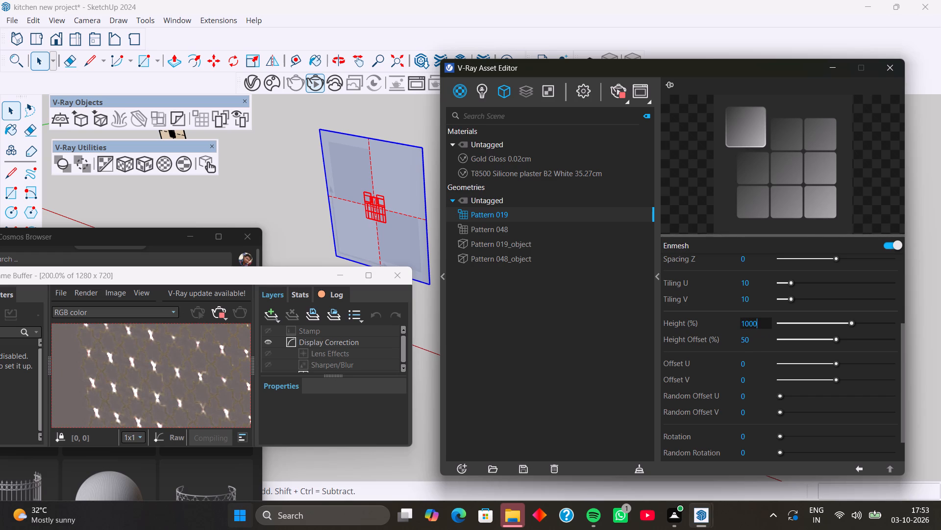
{"action": "key", "text": "Return"}
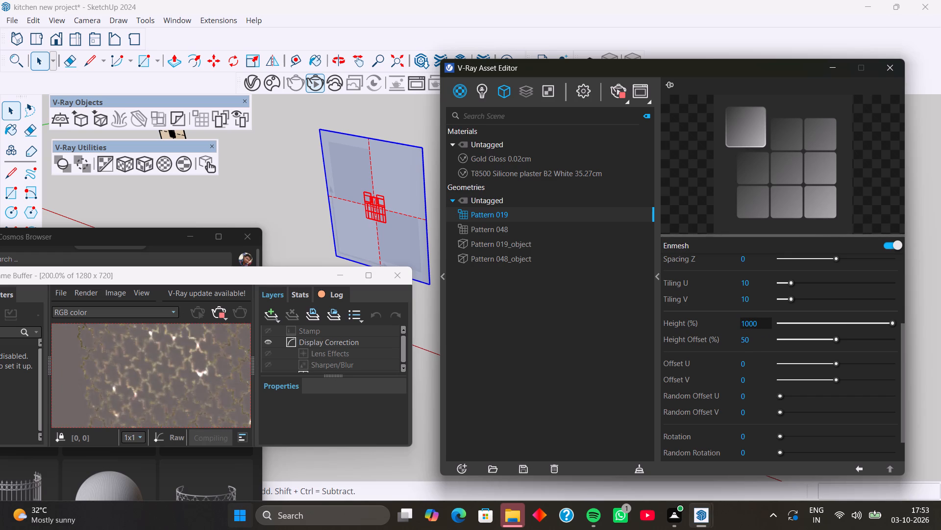
{"action": "key", "text": "Return"}
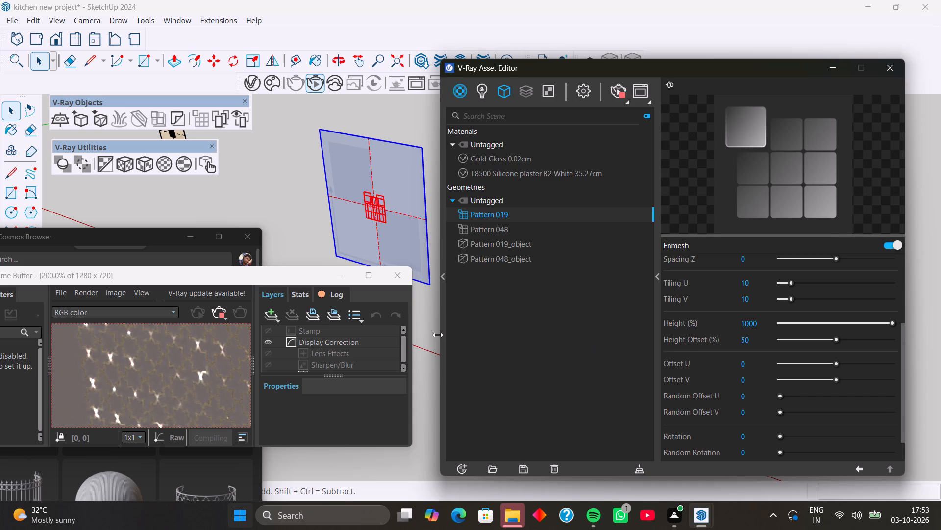
Examine the Enmesh panel in the interactive render from several angles and distances to judge the pattern's density and relief.
{"action": "scroll", "coordinate": [458, 212], "scroll_direction": "down", "scroll_amount": 1}
{"action": "middle_click_drag", "start_coordinate": [412, 206], "coordinate": [351, 208]}
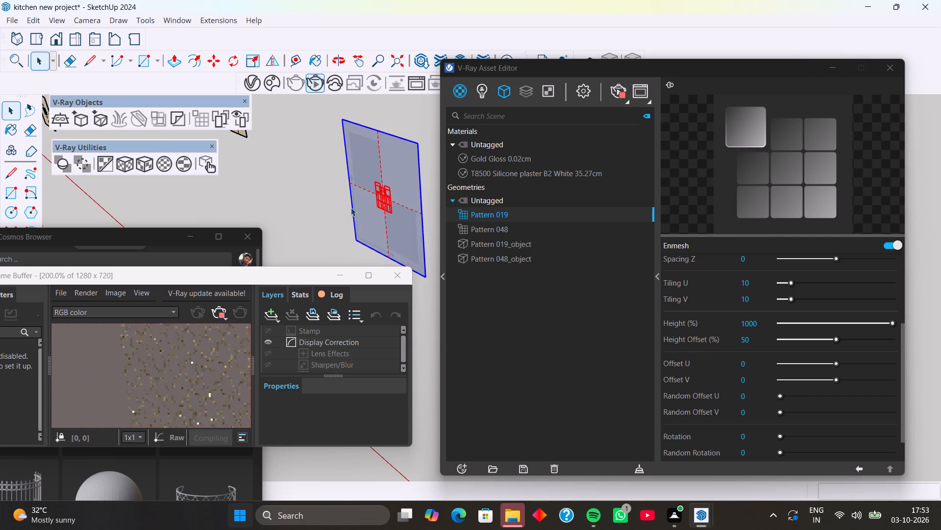
{"action": "scroll", "coordinate": [180, 368], "scroll_direction": "up", "scroll_amount": 1}
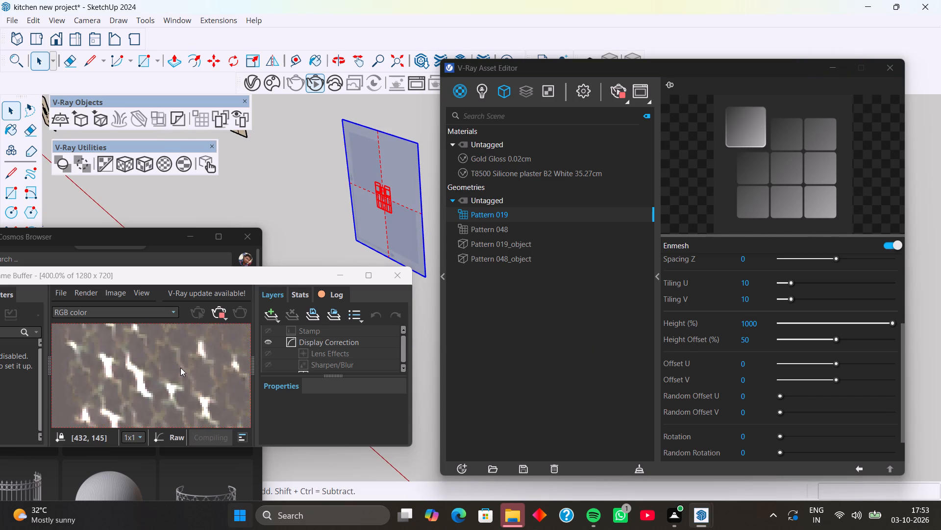
{"action": "scroll", "coordinate": [328, 230], "scroll_direction": "down", "scroll_amount": 2}
{"action": "middle_click_drag", "start_coordinate": [385, 222], "coordinate": [355, 202]}
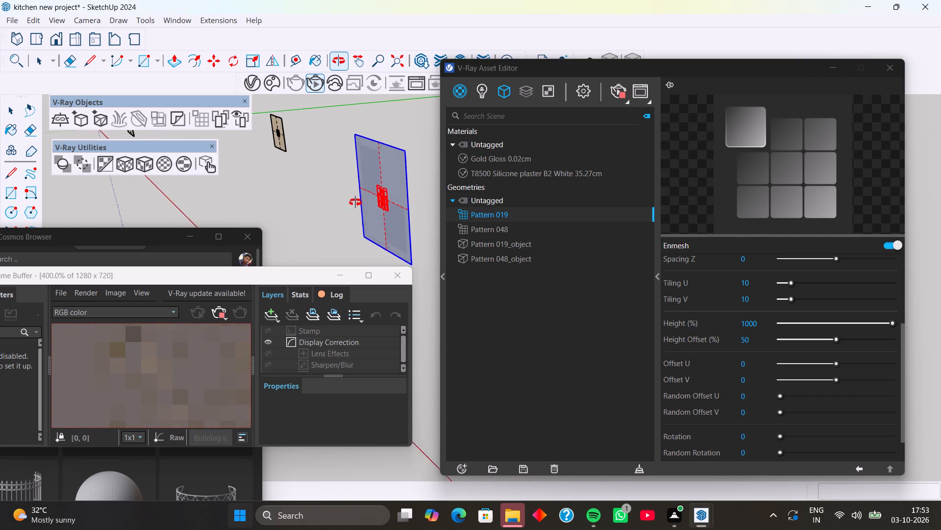
{"action": "middle_click_drag", "start_coordinate": [355, 202], "coordinate": [340, 203]}
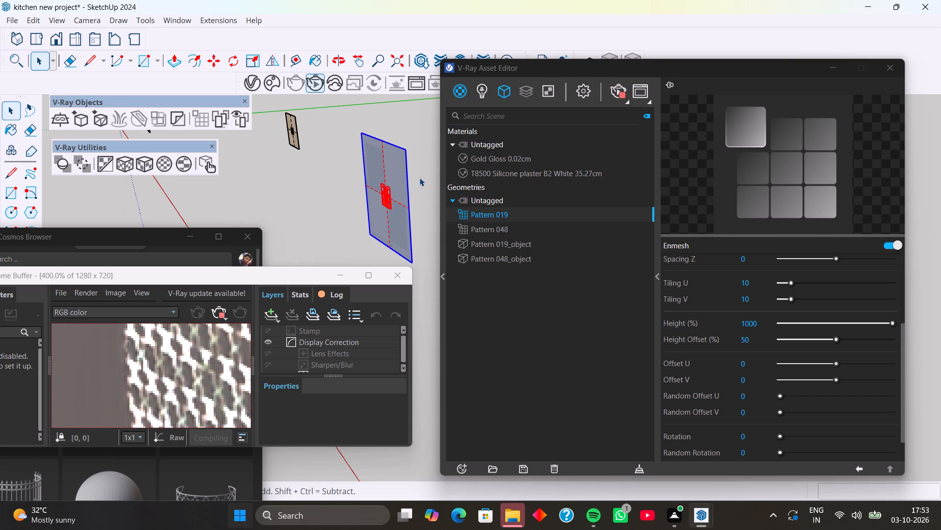
{"action": "scroll", "coordinate": [420, 178], "scroll_direction": "down", "scroll_amount": 1}
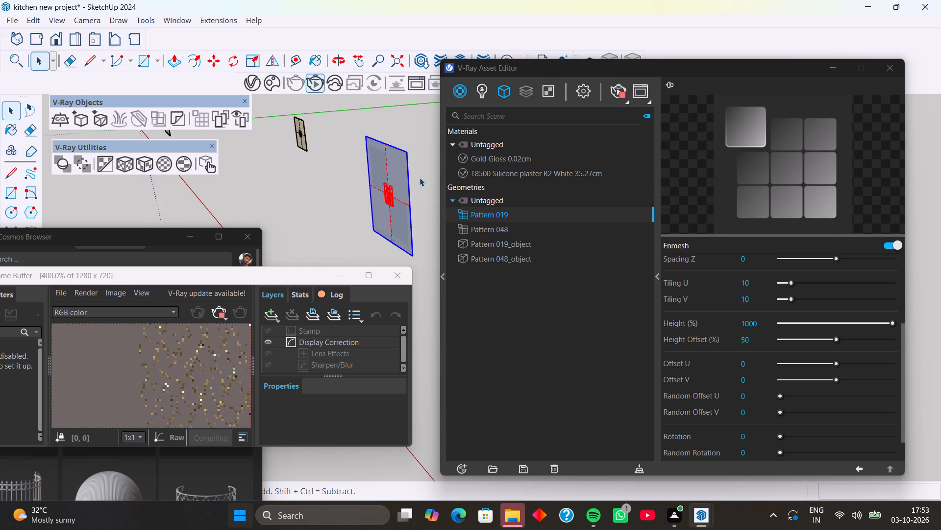
{"action": "middle_click_drag", "start_coordinate": [420, 178], "coordinate": [354, 181], "text": "shift"}
{"action": "middle_click_drag", "start_coordinate": [369, 199], "coordinate": [384, 183]}
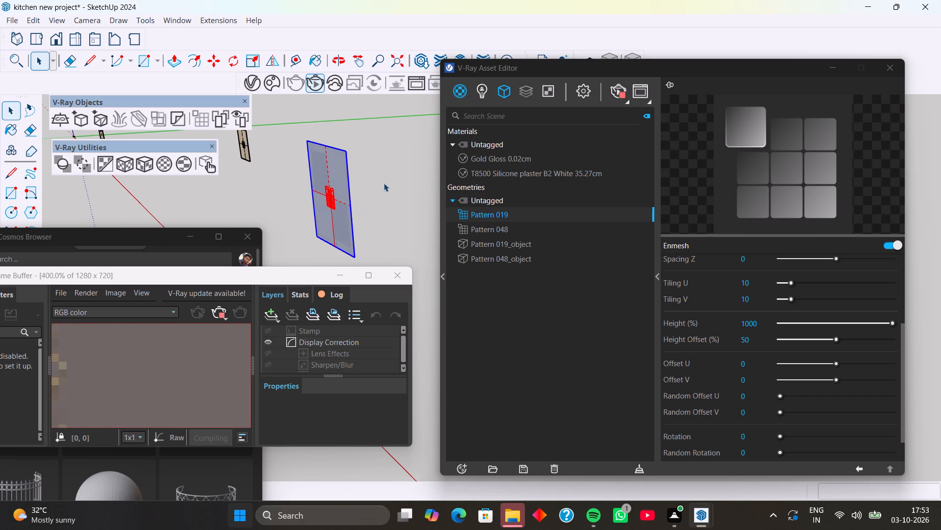
{"action": "left_click", "coordinate": [151, 165]}
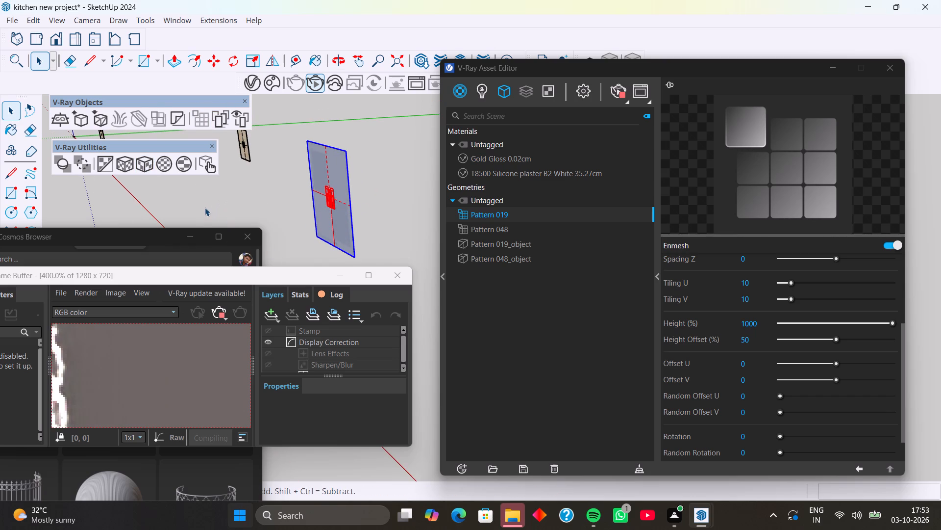
{"action": "scroll", "coordinate": [159, 361], "scroll_direction": "down", "scroll_amount": 1}
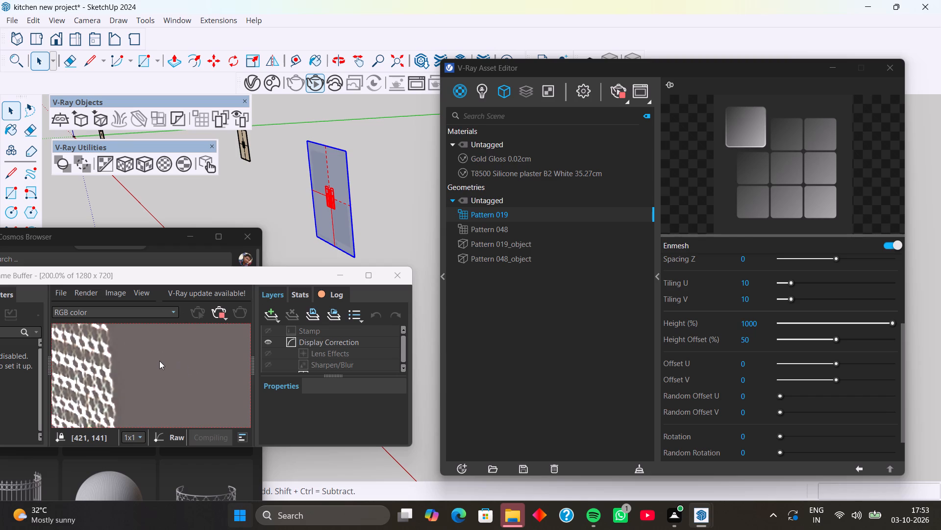
{"action": "scroll", "coordinate": [159, 361], "scroll_direction": "down", "scroll_amount": 2}
{"action": "scroll", "coordinate": [101, 376], "scroll_direction": "up", "scroll_amount": 1}
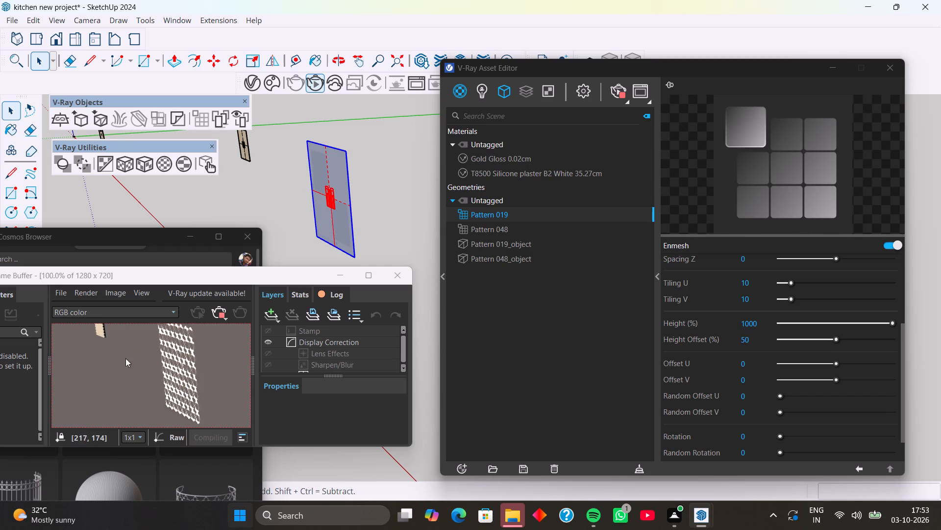
{"action": "scroll", "coordinate": [184, 353], "scroll_direction": "up", "scroll_amount": 1}
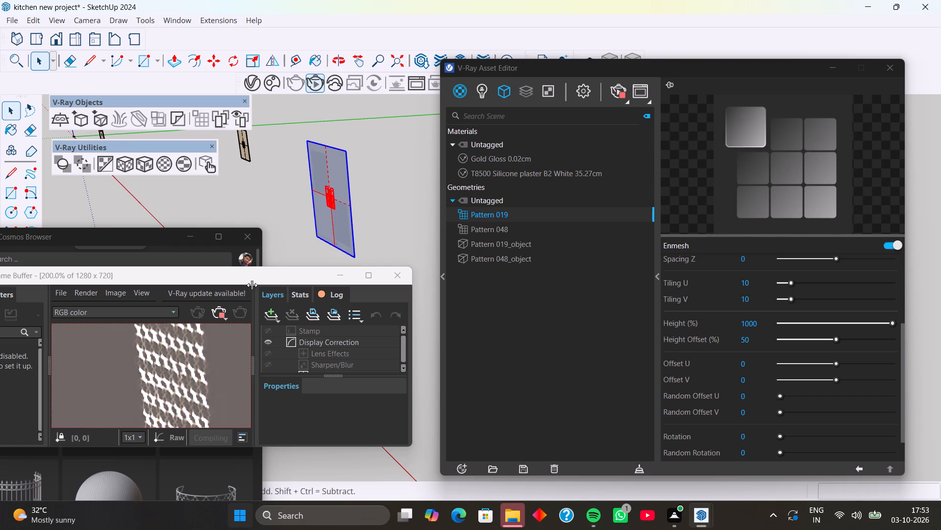
{"action": "middle_click_drag", "start_coordinate": [203, 369], "coordinate": [198, 371]}
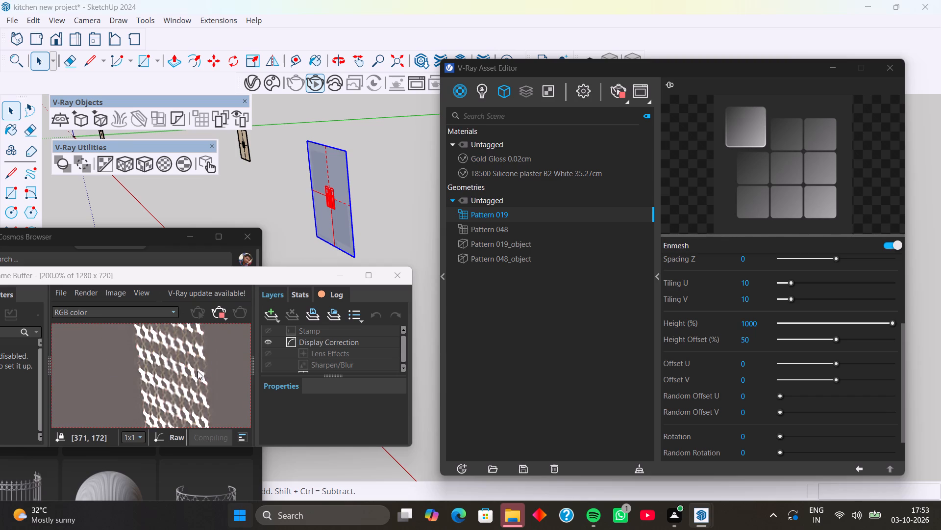
{"action": "middle_click_drag", "start_coordinate": [198, 371], "coordinate": [189, 373]}
{"action": "middle_click_drag", "start_coordinate": [313, 222], "coordinate": [307, 220]}
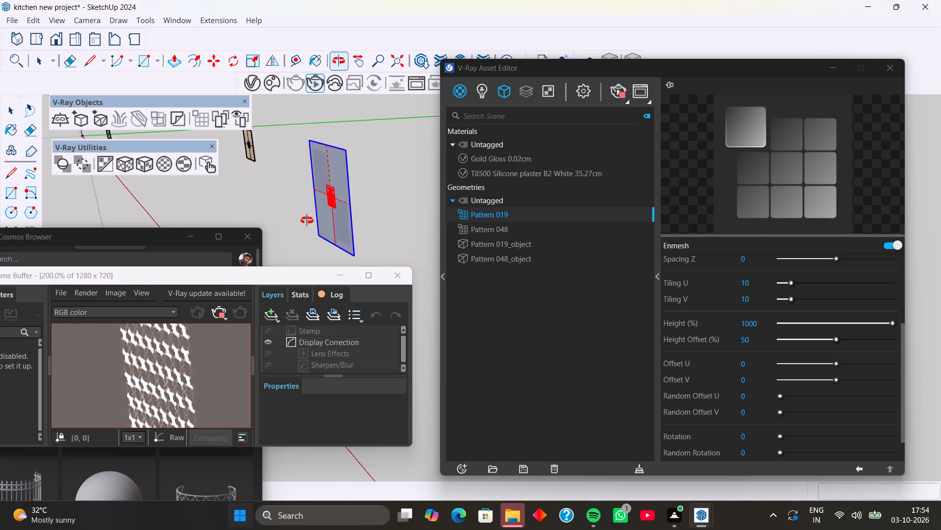
{"action": "middle_click_drag", "start_coordinate": [307, 220], "coordinate": [296, 213]}
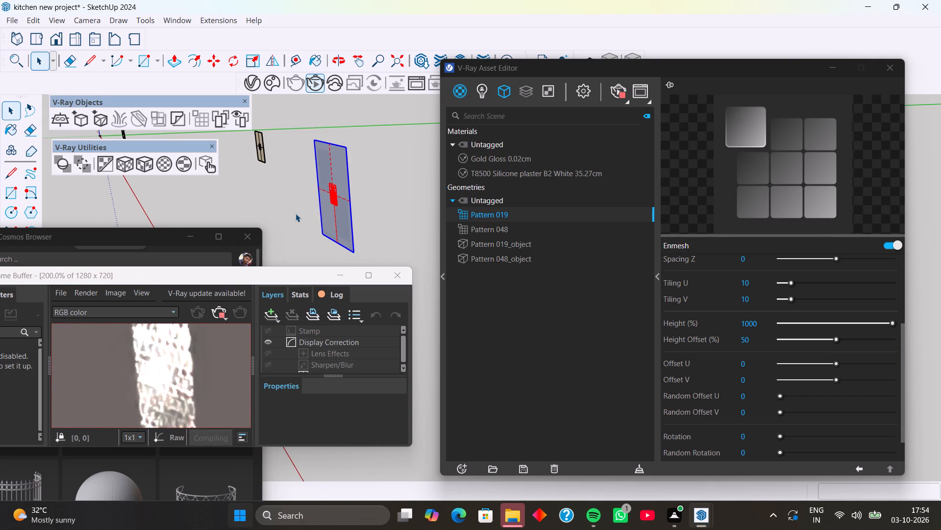
{"action": "scroll", "coordinate": [344, 207], "scroll_direction": "down", "scroll_amount": 1}
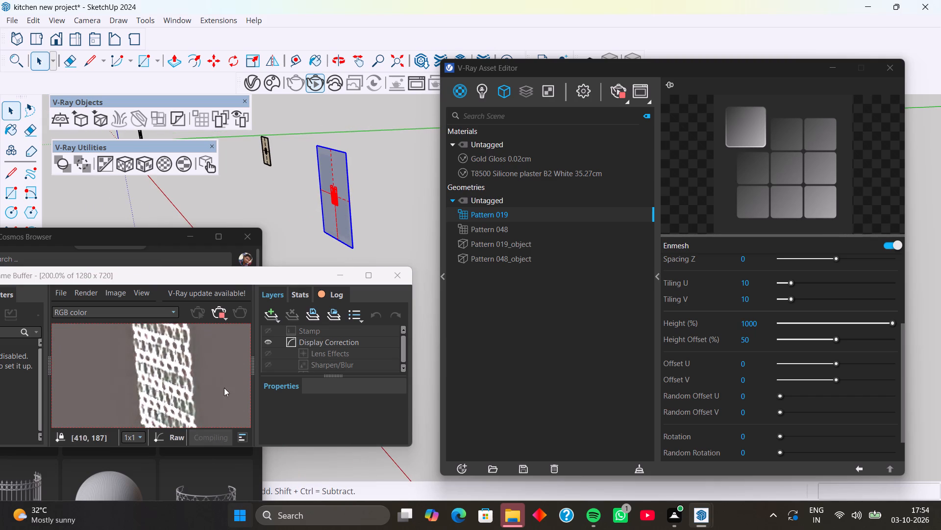
{"action": "middle_click_drag", "start_coordinate": [197, 381], "coordinate": [230, 360]}
{"action": "scroll", "coordinate": [182, 377], "scroll_direction": "down", "scroll_amount": 2}
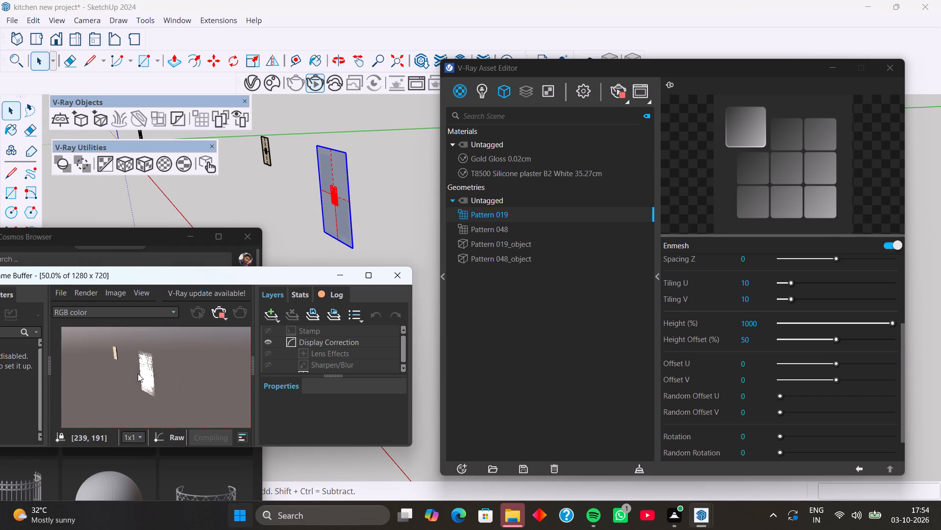
{"action": "middle_click_drag", "start_coordinate": [168, 394], "coordinate": [267, 389]}
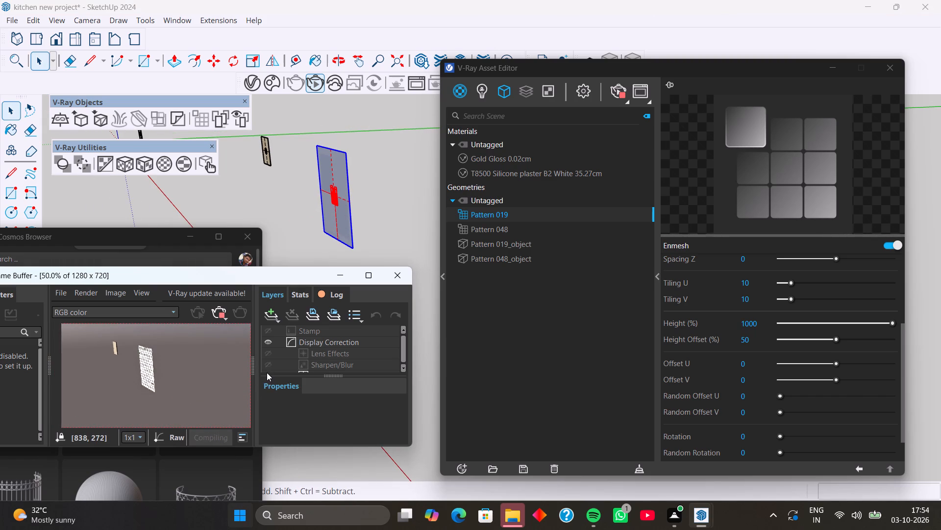
{"action": "scroll", "coordinate": [140, 360], "scroll_direction": "up", "scroll_amount": 2}
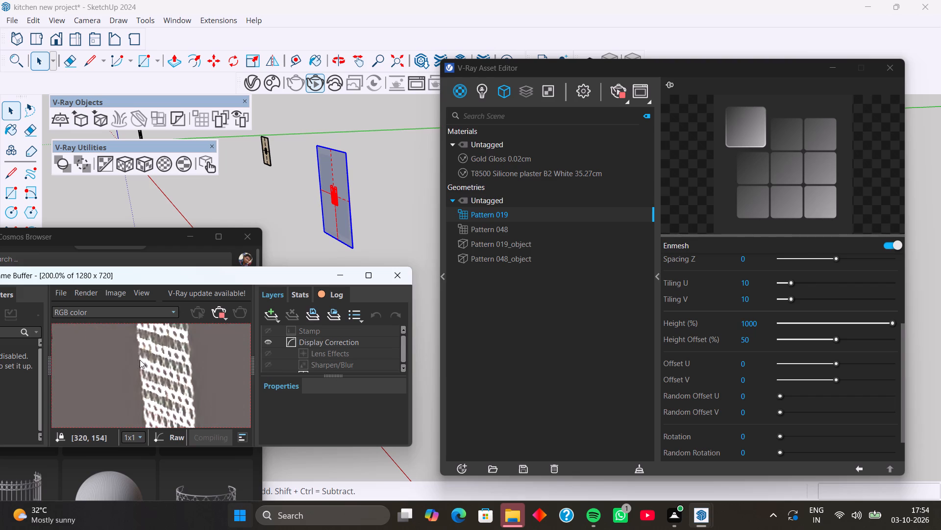
{"action": "middle_click_drag", "start_coordinate": [305, 217], "coordinate": [387, 216]}
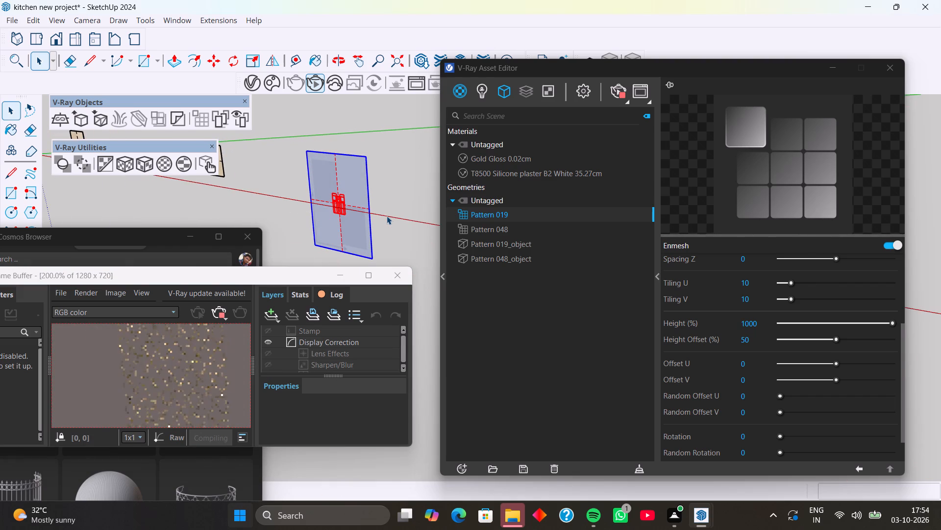
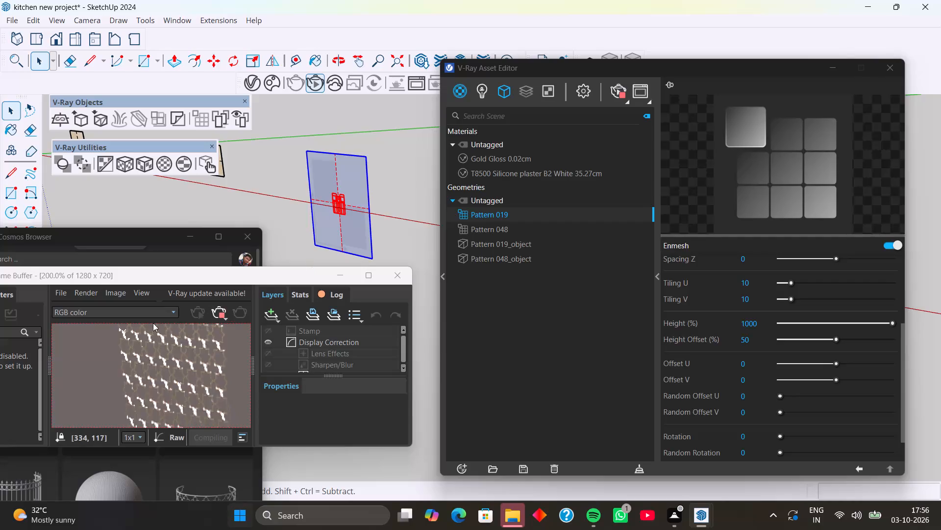
Examine the Pattern 019 Enmesh panel in the interactive render from different distances and angles.
{"action": "scroll", "coordinate": [157, 298], "scroll_direction": "down", "scroll_amount": 1}
{"action": "scroll", "coordinate": [162, 338], "scroll_direction": "down", "scroll_amount": 2}
{"action": "scroll", "coordinate": [140, 351], "scroll_direction": "up", "scroll_amount": 1}
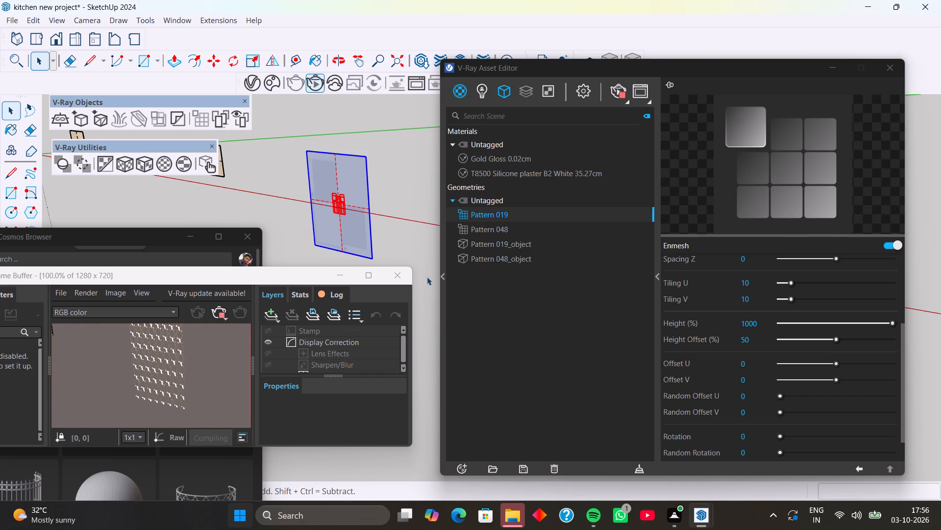
{"action": "scroll", "coordinate": [355, 204], "scroll_direction": "down", "scroll_amount": 5}
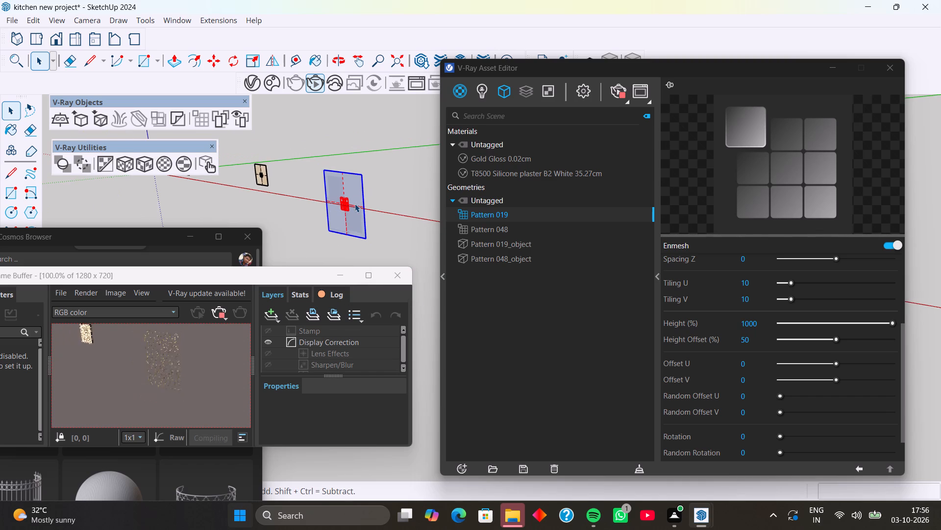
{"action": "scroll", "coordinate": [343, 152], "scroll_direction": "up", "scroll_amount": 7}
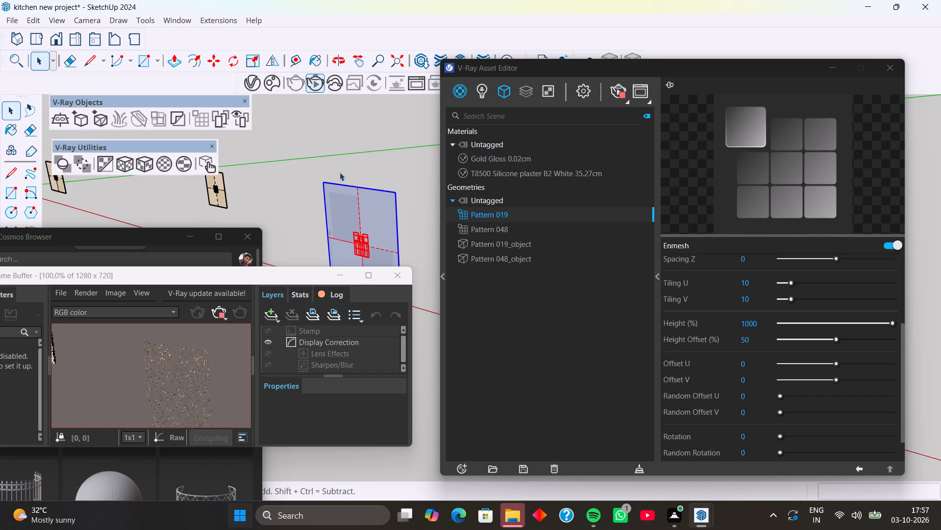
{"action": "middle_click_drag", "start_coordinate": [351, 170], "coordinate": [336, 211]}
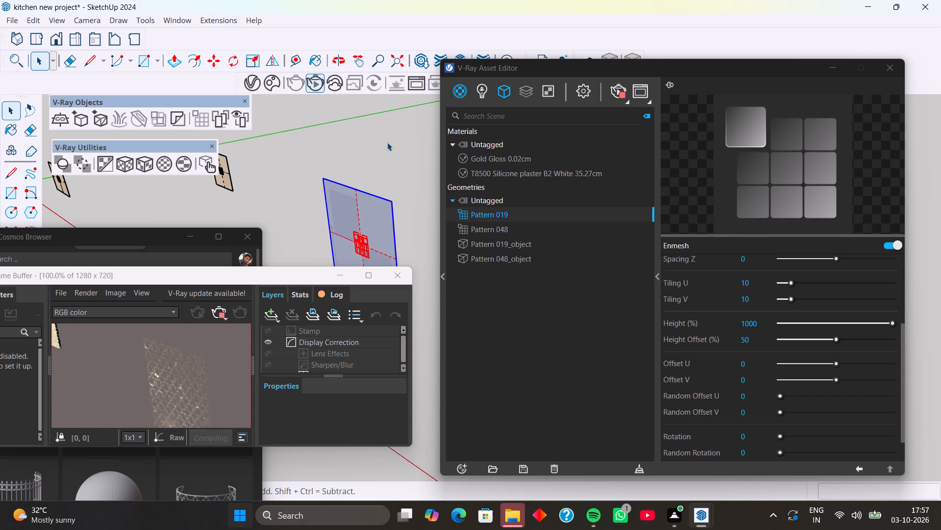
Close the V-Ray Frame Buffer and the Cosmos Browser windows.
{"action": "key", "text": "c"}
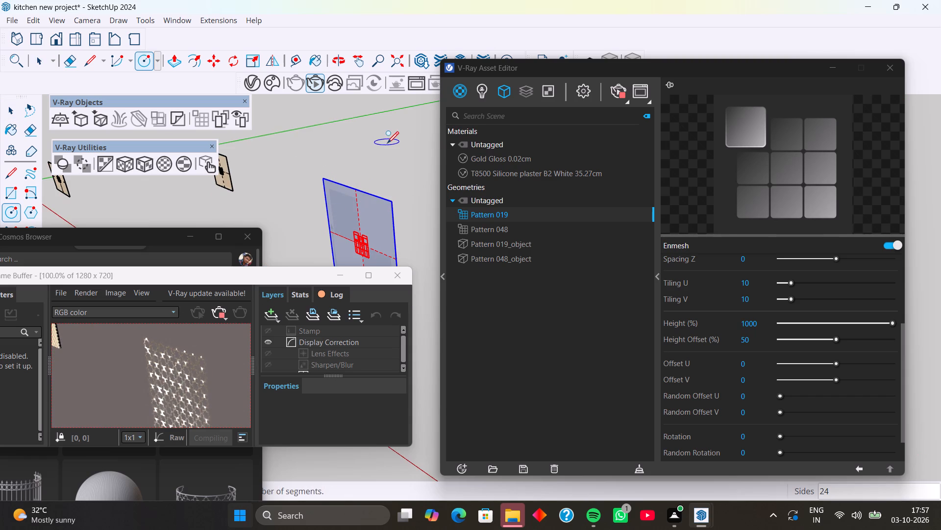
{"action": "key", "text": "space"}
{"action": "left_click", "coordinate": [403, 278]}
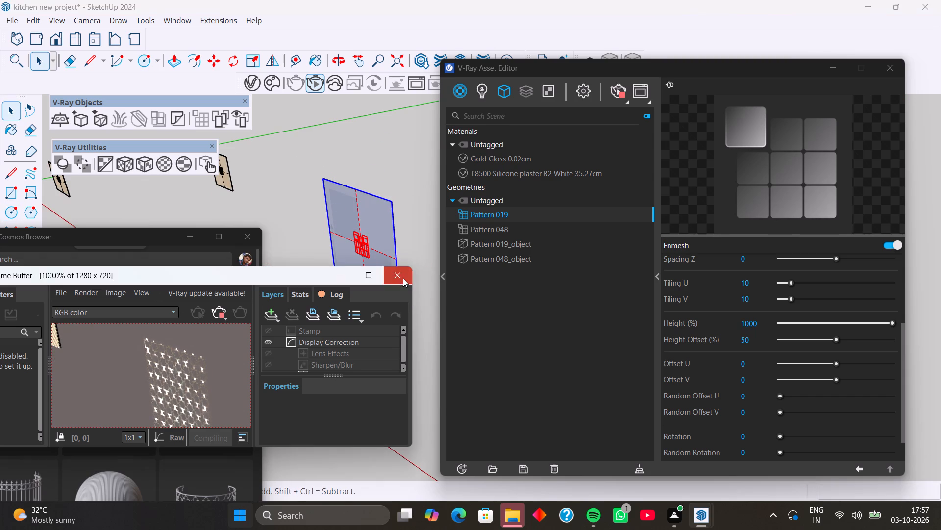
{"action": "scroll", "coordinate": [340, 256], "scroll_direction": "down", "scroll_amount": 2}
{"action": "left_click", "coordinate": [246, 233]}
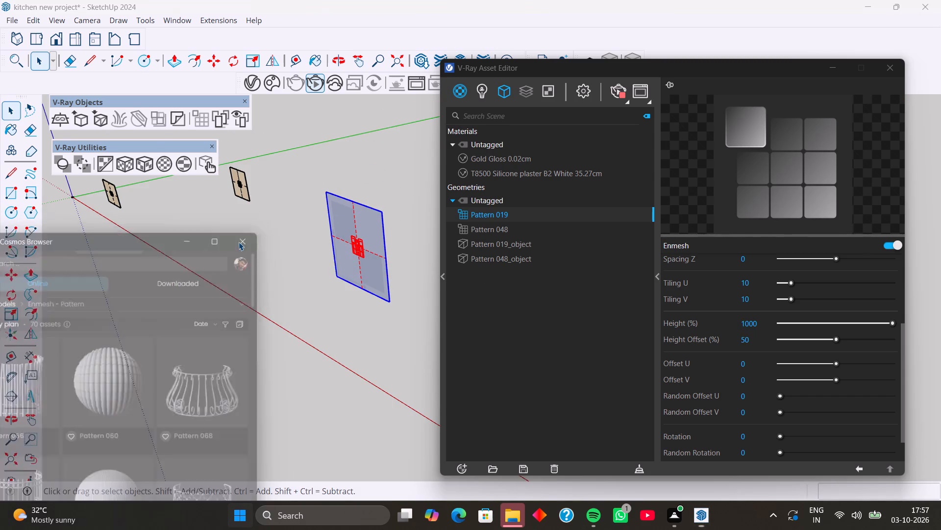
Draw a horizontal circle of about 86' radius beyond the large Enmesh panel.
{"action": "scroll", "coordinate": [239, 242], "scroll_direction": "down", "scroll_amount": 2}
{"action": "middle_click_drag", "start_coordinate": [236, 306], "coordinate": [425, 315]}
{"action": "scroll", "coordinate": [354, 211], "scroll_direction": "up", "scroll_amount": 4}
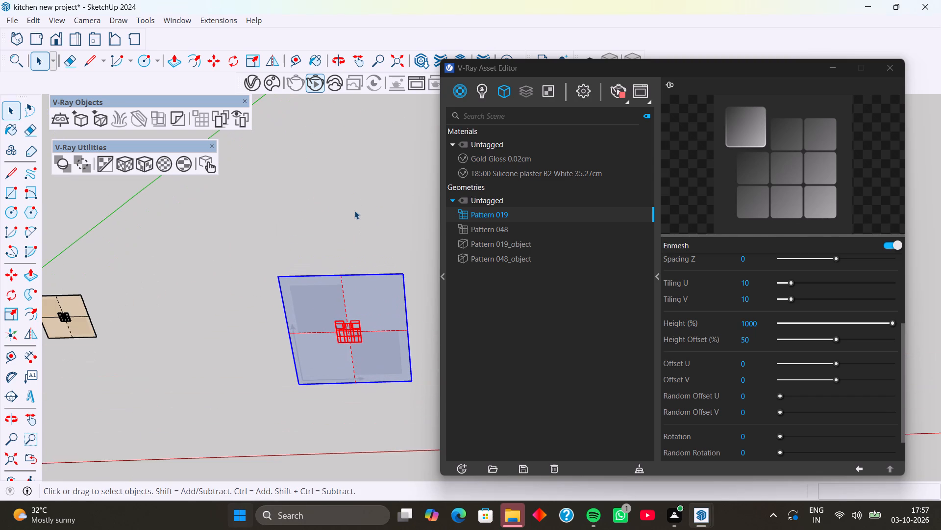
{"action": "key", "text": "c"}
{"action": "left_click", "coordinate": [330, 194]}
{"action": "left_click", "coordinate": [360, 223]}
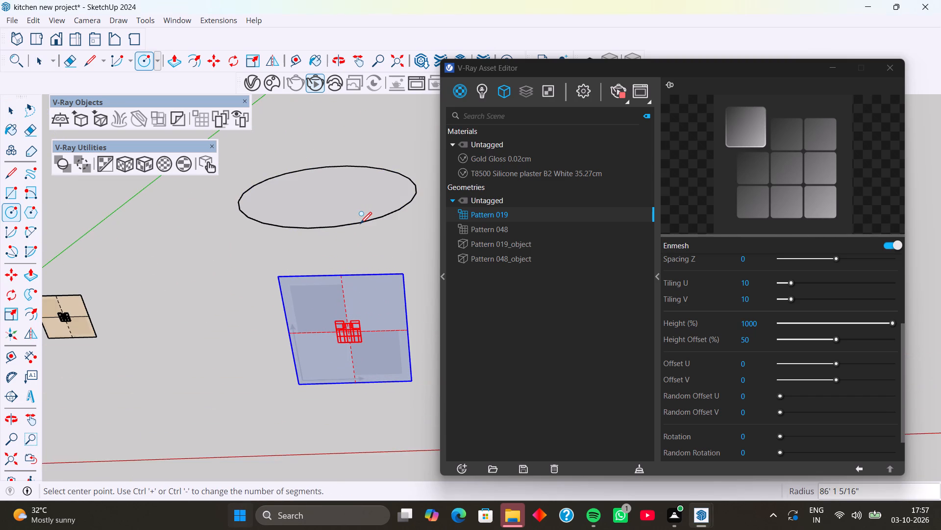
{"action": "key", "text": "space"}
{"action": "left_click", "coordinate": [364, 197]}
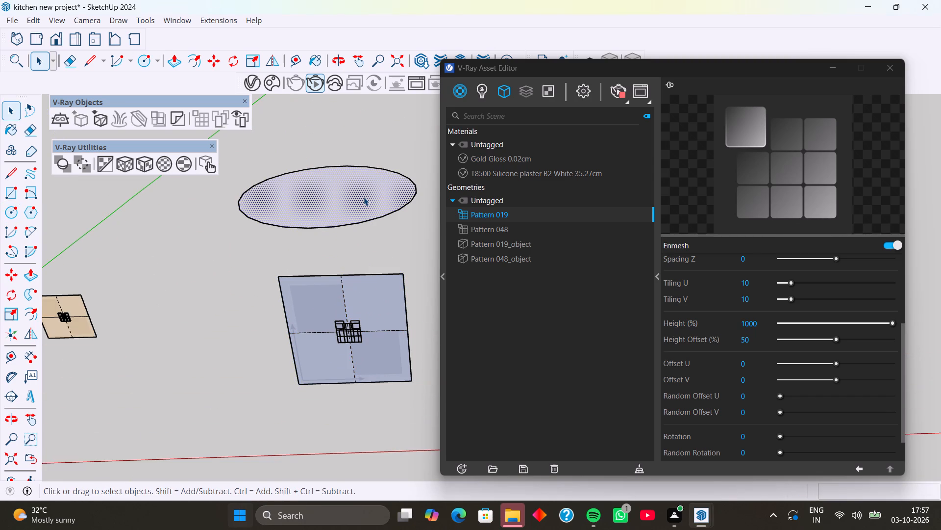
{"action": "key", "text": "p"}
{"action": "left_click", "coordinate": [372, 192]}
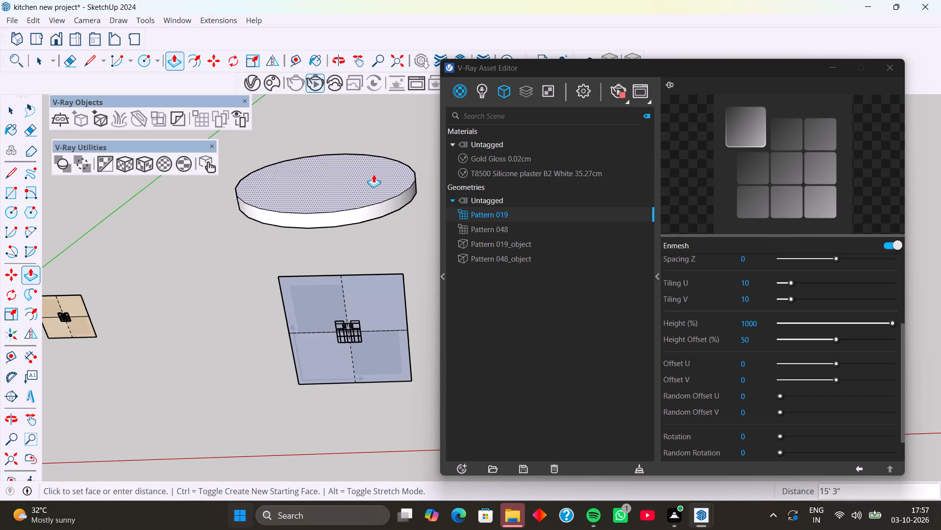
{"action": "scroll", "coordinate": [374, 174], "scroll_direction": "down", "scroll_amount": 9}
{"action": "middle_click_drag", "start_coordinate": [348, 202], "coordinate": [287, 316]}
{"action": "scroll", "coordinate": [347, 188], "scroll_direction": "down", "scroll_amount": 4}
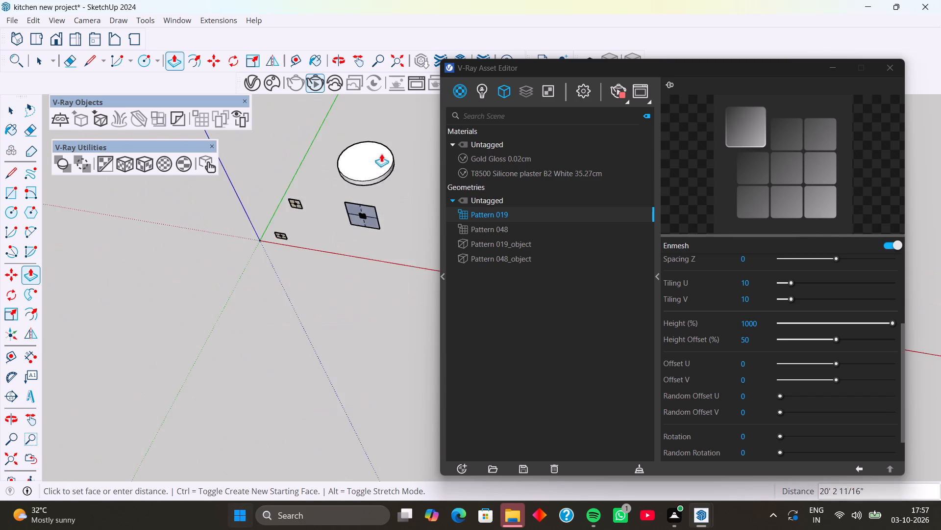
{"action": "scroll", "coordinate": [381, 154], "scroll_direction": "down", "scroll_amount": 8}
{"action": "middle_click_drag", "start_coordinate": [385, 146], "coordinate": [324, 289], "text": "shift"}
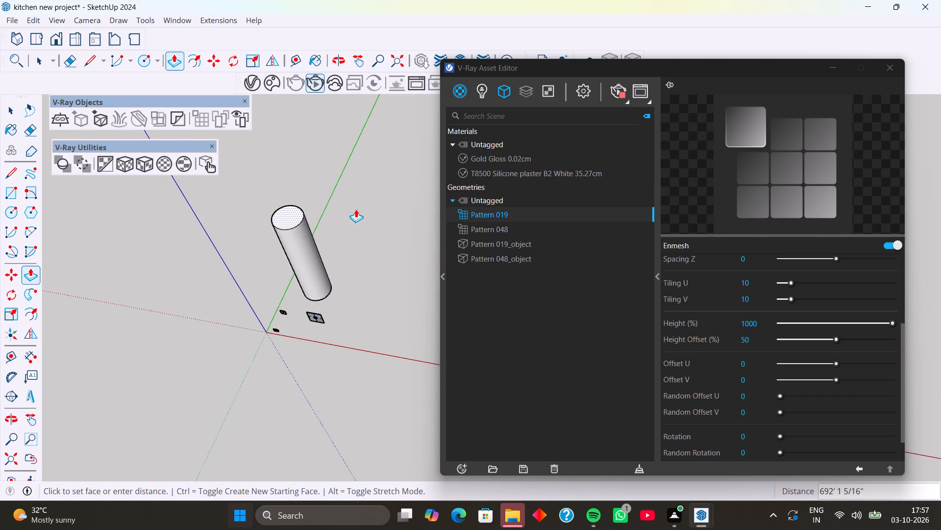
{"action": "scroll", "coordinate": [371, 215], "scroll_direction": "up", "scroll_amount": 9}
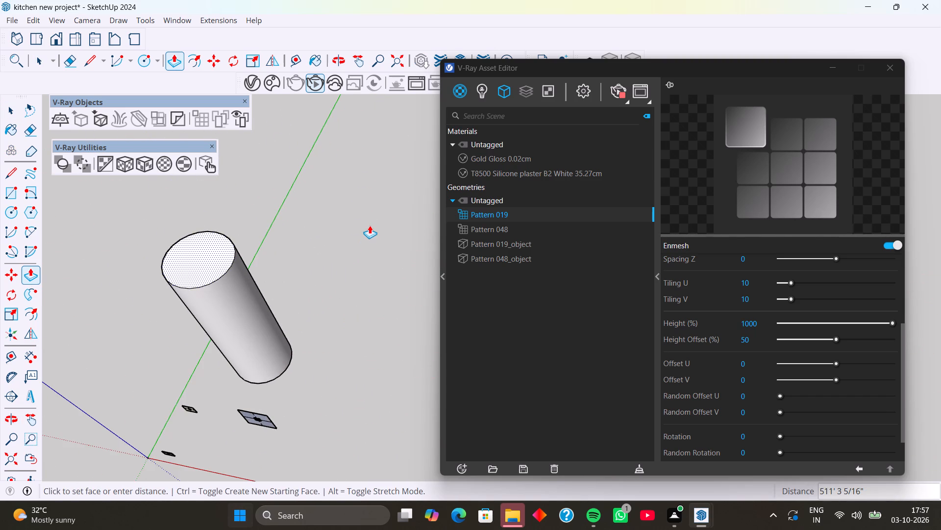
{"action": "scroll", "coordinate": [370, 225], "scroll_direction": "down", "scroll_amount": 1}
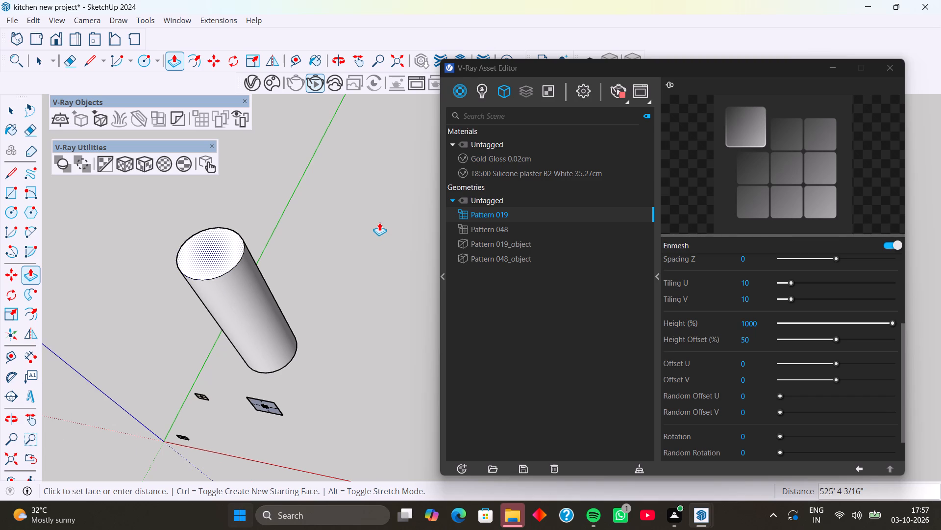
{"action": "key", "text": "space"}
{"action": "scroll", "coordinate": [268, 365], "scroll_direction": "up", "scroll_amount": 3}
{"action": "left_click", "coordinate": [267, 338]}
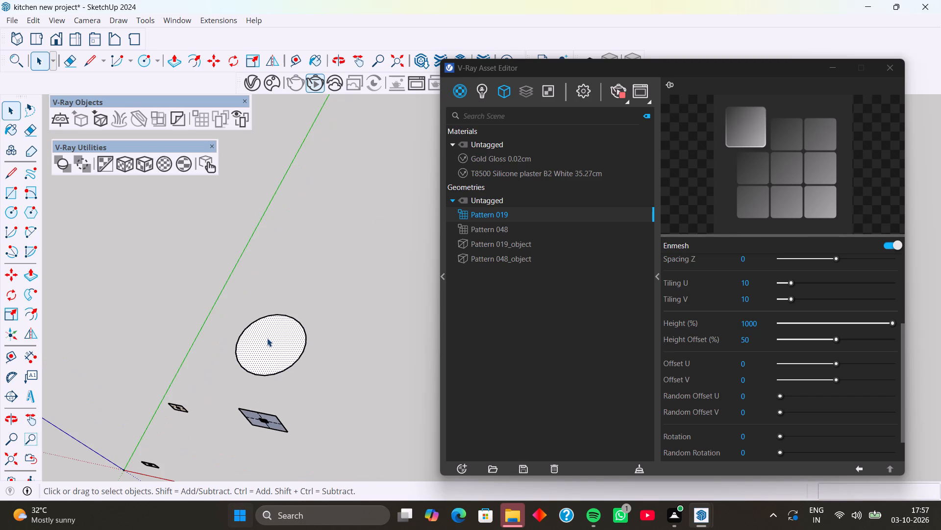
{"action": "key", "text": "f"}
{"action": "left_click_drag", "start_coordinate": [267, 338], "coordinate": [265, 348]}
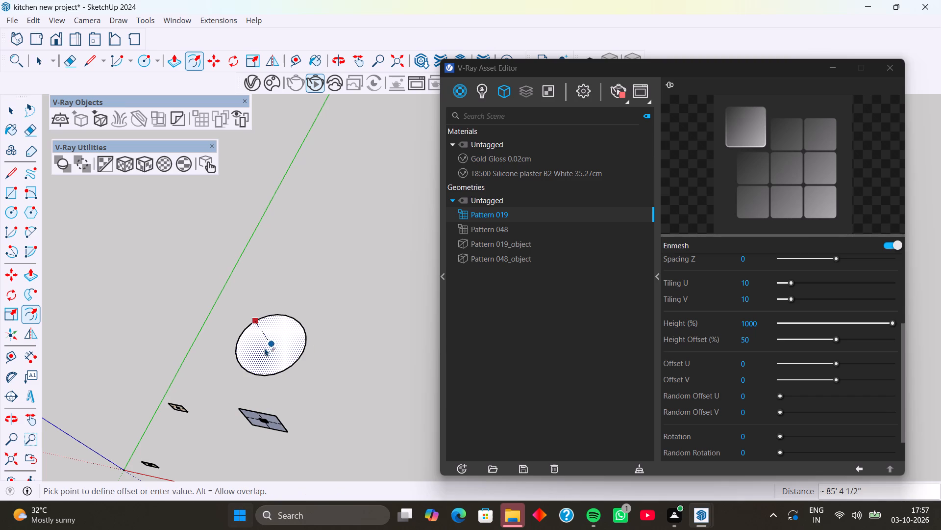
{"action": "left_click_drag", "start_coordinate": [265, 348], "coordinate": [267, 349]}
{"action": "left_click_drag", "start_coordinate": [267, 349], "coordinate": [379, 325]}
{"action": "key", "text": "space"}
Offset the circle's edge inward and delete the inner face, leaving a narrow ring.
{"action": "key", "text": "f"}
{"action": "scroll", "coordinate": [268, 344], "scroll_direction": "up", "scroll_amount": 4}
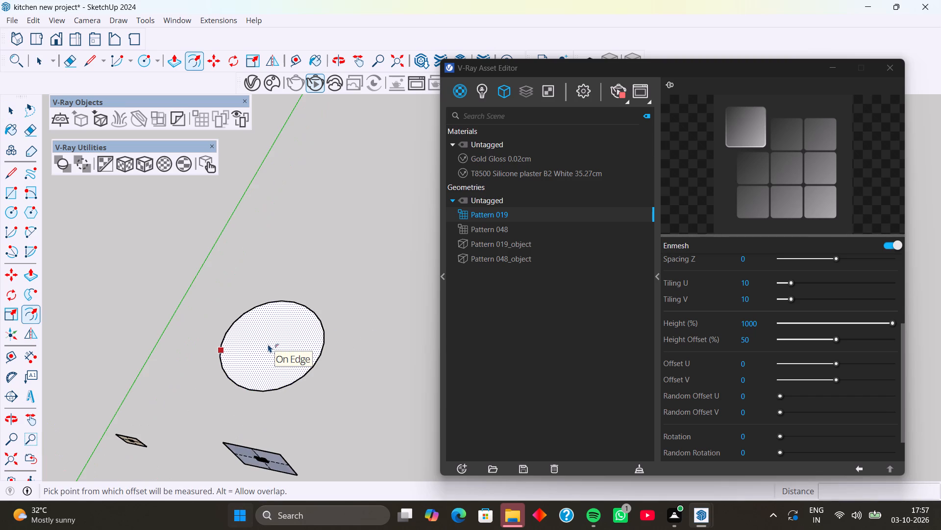
{"action": "left_click_drag", "start_coordinate": [269, 344], "coordinate": [257, 354]}
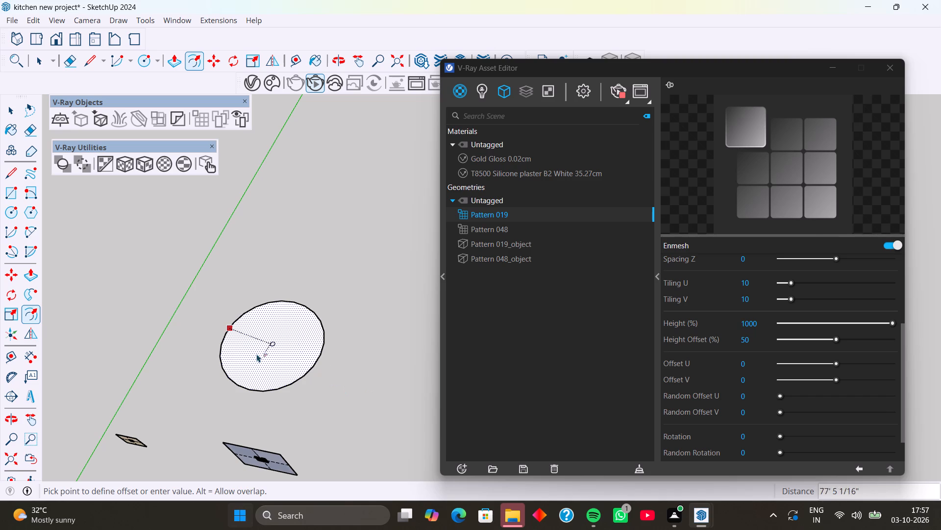
{"action": "left_click_drag", "start_coordinate": [257, 354], "coordinate": [218, 355]}
{"action": "key", "text": "space"}
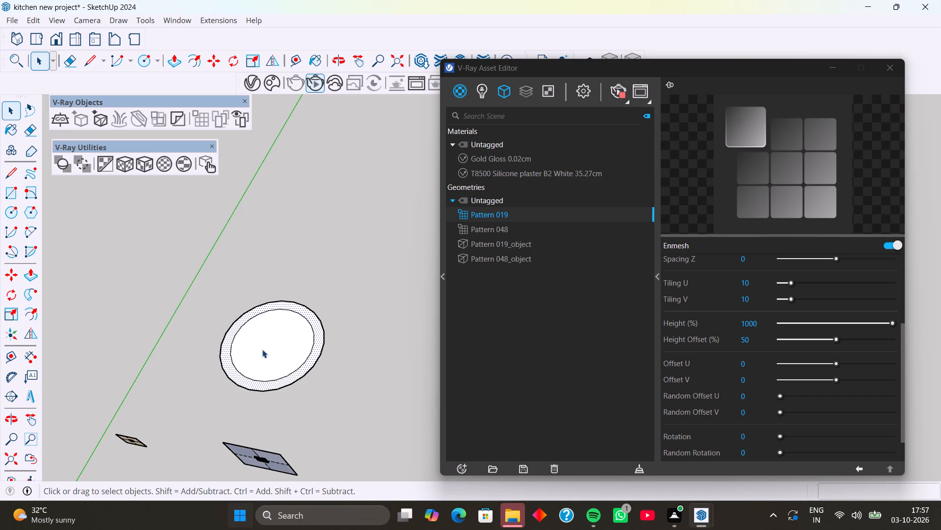
{"action": "left_click", "coordinate": [262, 349]}
{"action": "key", "text": "Delete"}
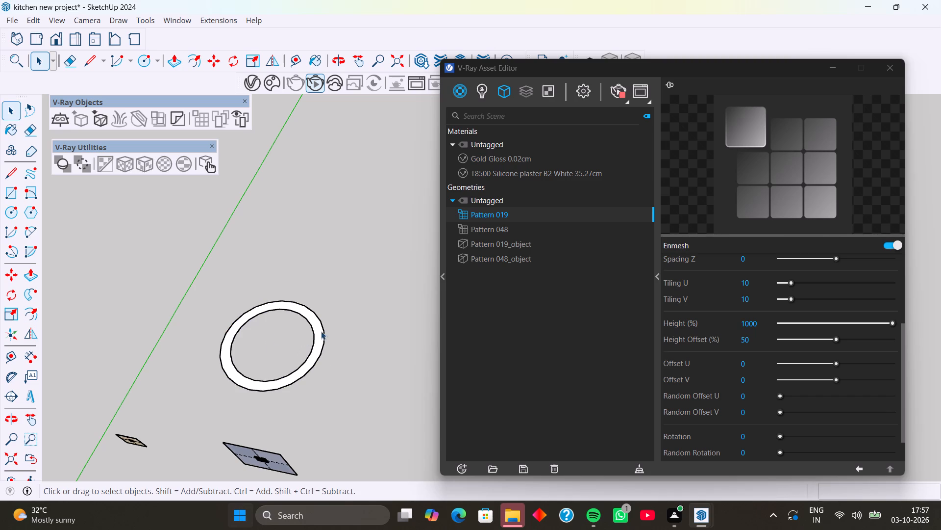
Push/Pull the ring face upward about 165' 8" to form a hollow cylinder.
{"action": "left_click", "coordinate": [322, 331]}
{"action": "left_click", "coordinate": [316, 339]}
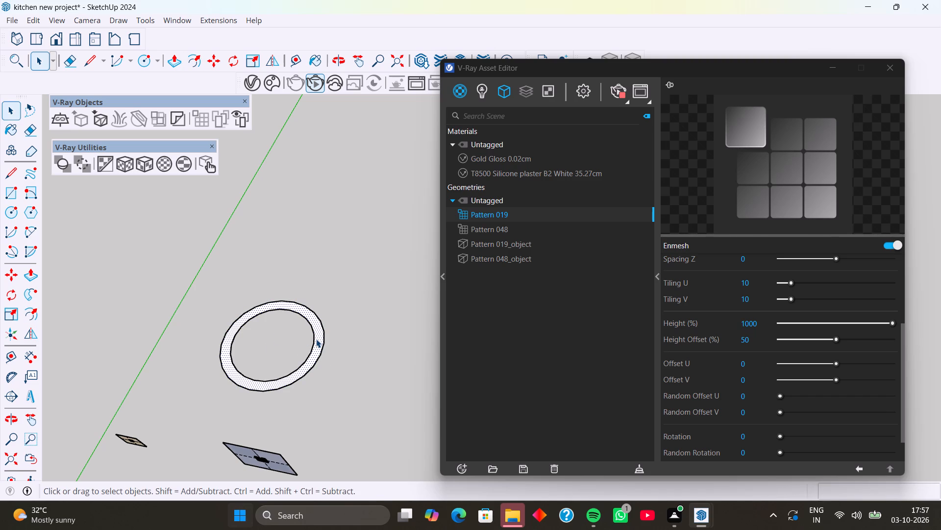
{"action": "key", "text": "p"}
{"action": "left_click", "coordinate": [316, 339]}
{"action": "scroll", "coordinate": [394, 174], "scroll_direction": "down", "scroll_amount": 2}
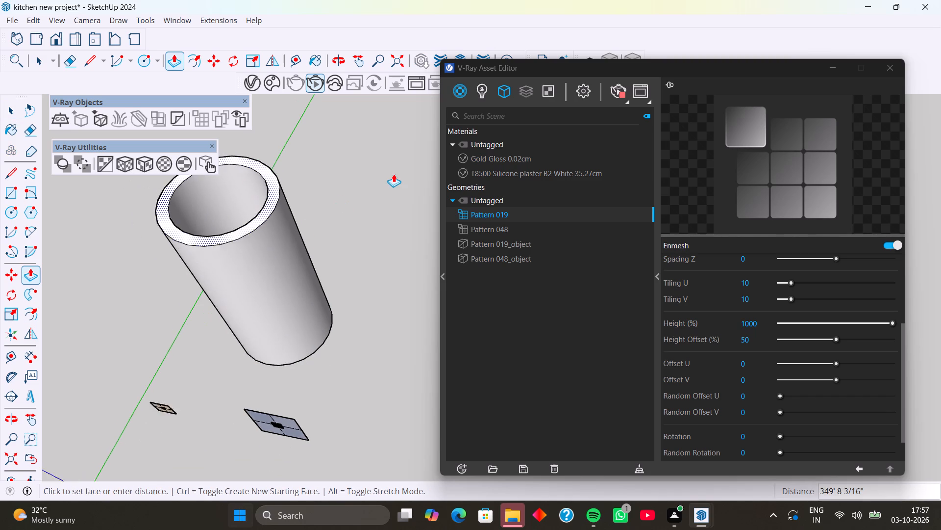
{"action": "scroll", "coordinate": [394, 174], "scroll_direction": "down", "scroll_amount": 1}
{"action": "scroll", "coordinate": [375, 224], "scroll_direction": "down", "scroll_amount": 5}
{"action": "scroll", "coordinate": [350, 268], "scroll_direction": "down", "scroll_amount": 2}
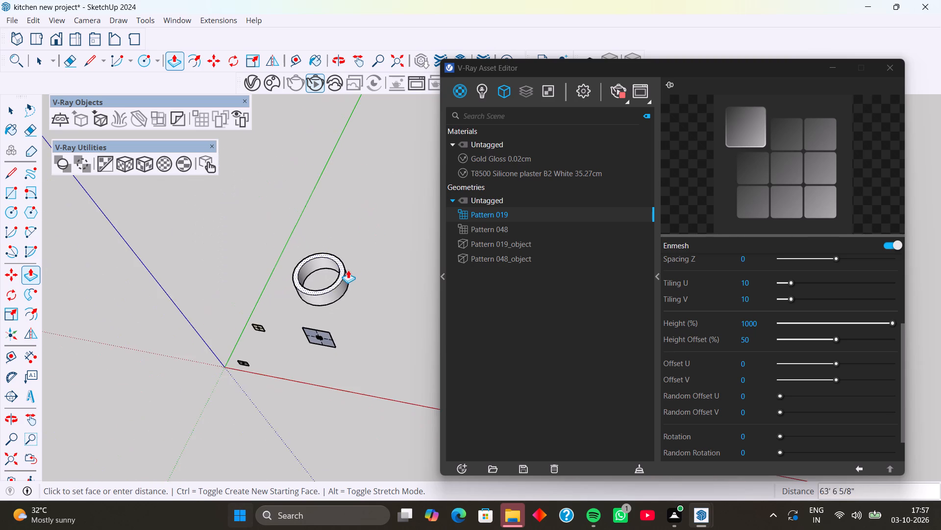
{"action": "middle_click_drag", "start_coordinate": [348, 245], "coordinate": [368, 144]}
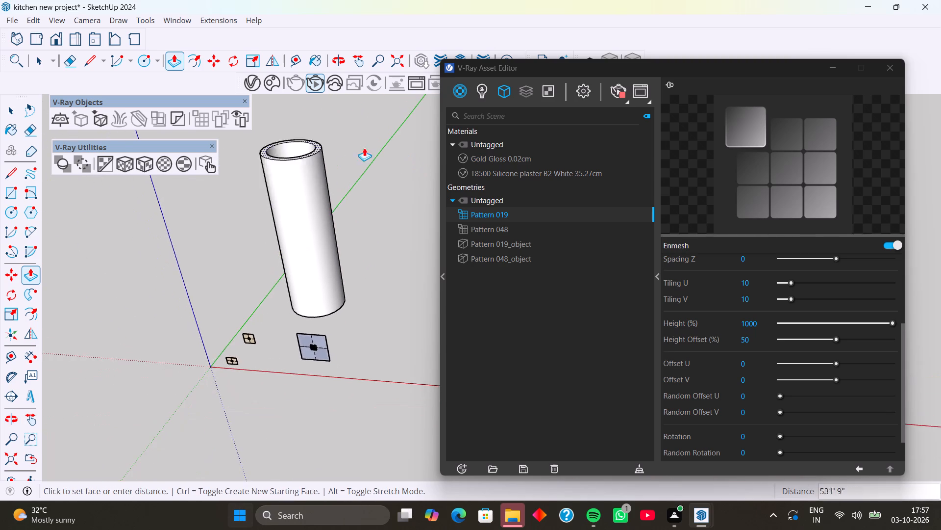
{"action": "scroll", "coordinate": [352, 179], "scroll_direction": "down", "scroll_amount": 2}
{"action": "scroll", "coordinate": [344, 259], "scroll_direction": "down", "scroll_amount": 2}
{"action": "middle_click_drag", "start_coordinate": [340, 275], "coordinate": [411, 196]}
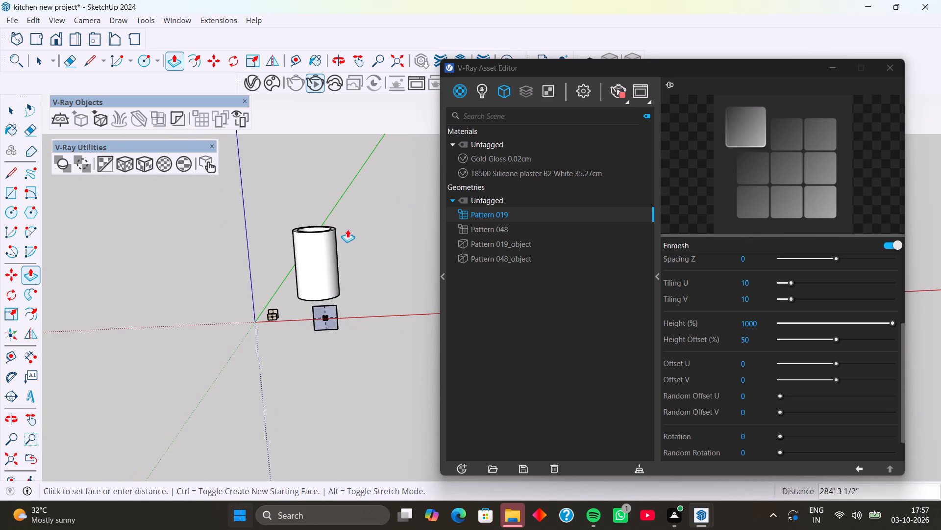
{"action": "scroll", "coordinate": [340, 249], "scroll_direction": "up", "scroll_amount": 4}
{"action": "left_click", "coordinate": [338, 257]}
{"action": "key", "text": "space"}
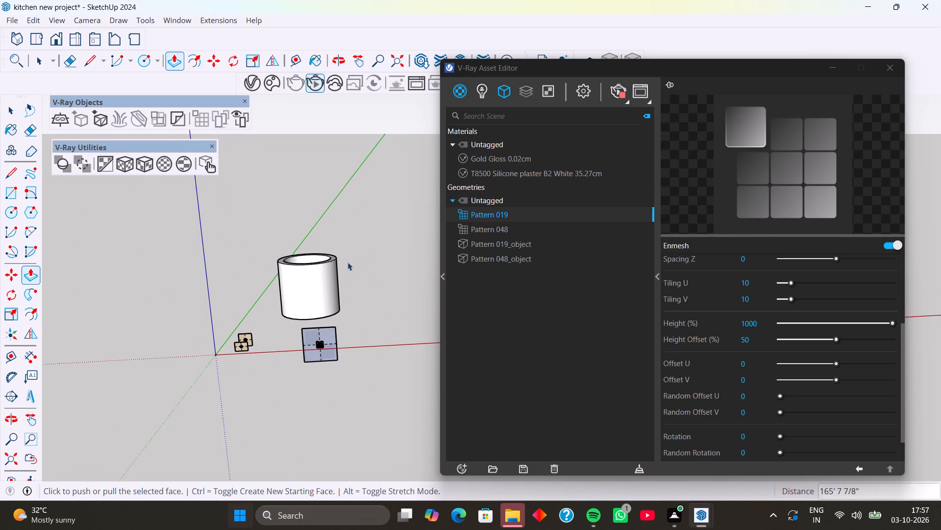
Show the scene materials in the V-Ray Asset Editor and select Gold Gloss 0.02cm.
{"action": "scroll", "coordinate": [325, 264], "scroll_direction": "down", "scroll_amount": 1}
{"action": "middle_click_drag", "start_coordinate": [316, 286], "coordinate": [324, 357]}
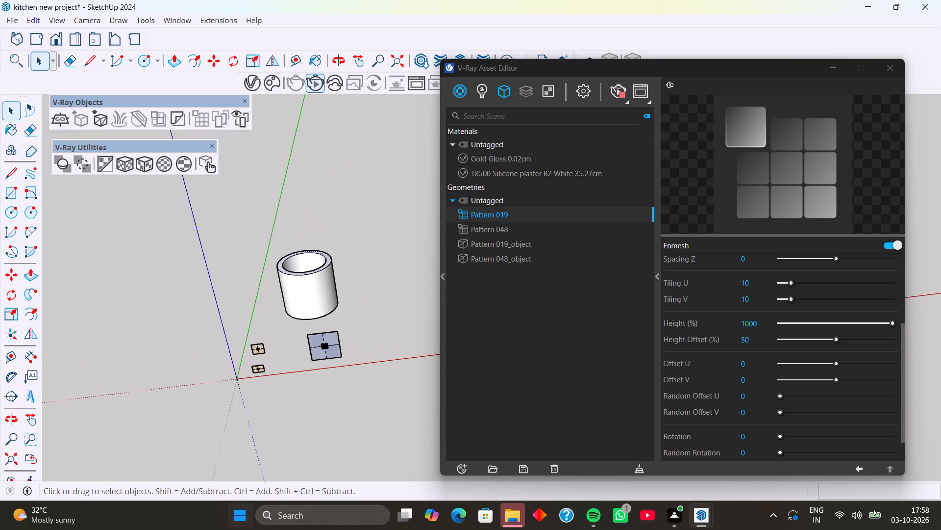
{"action": "left_click", "coordinate": [462, 90]}
{"action": "left_click", "coordinate": [490, 160]}
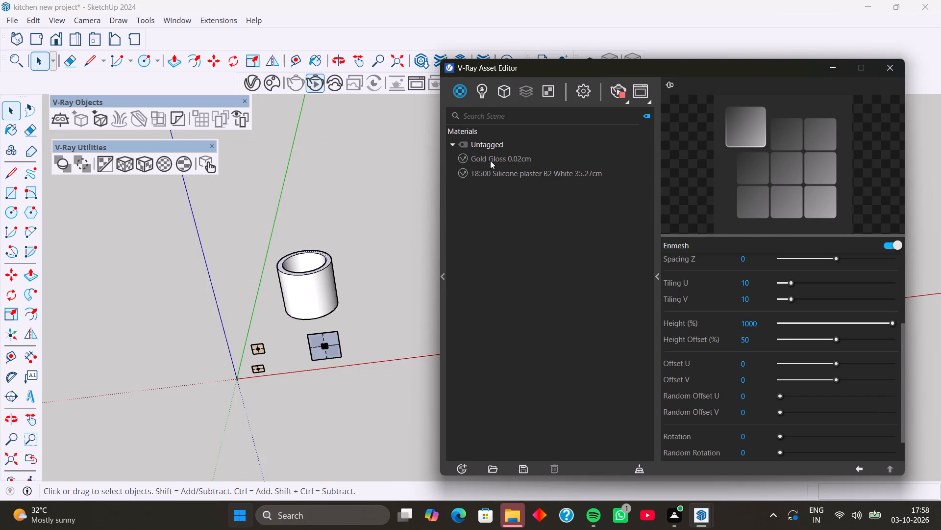
Select all connected geometry of the hollow cylinder and make it a group.
{"action": "left_click", "coordinate": [311, 290]}
{"action": "triple_click", "coordinate": [311, 290]}
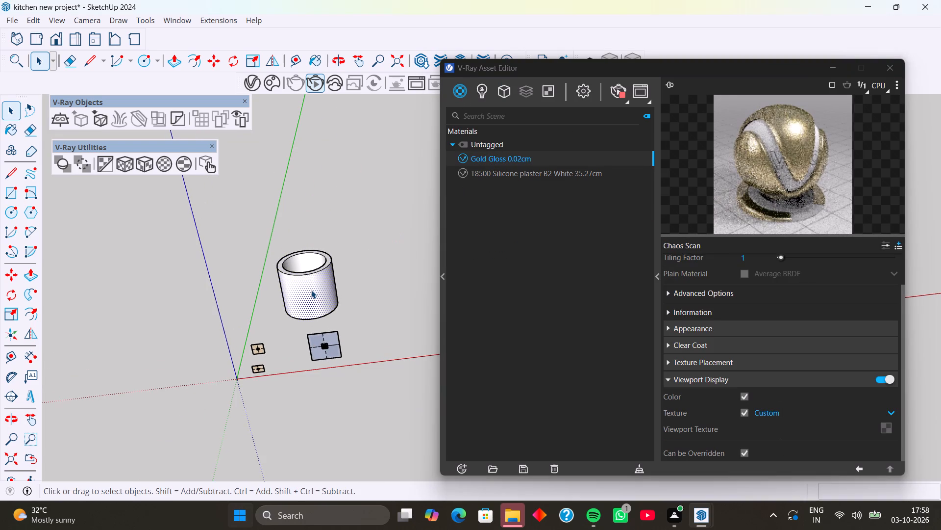
{"action": "left_click", "coordinate": [311, 290]}
{"action": "right_click", "coordinate": [311, 290]}
{"action": "left_click", "coordinate": [343, 110]}
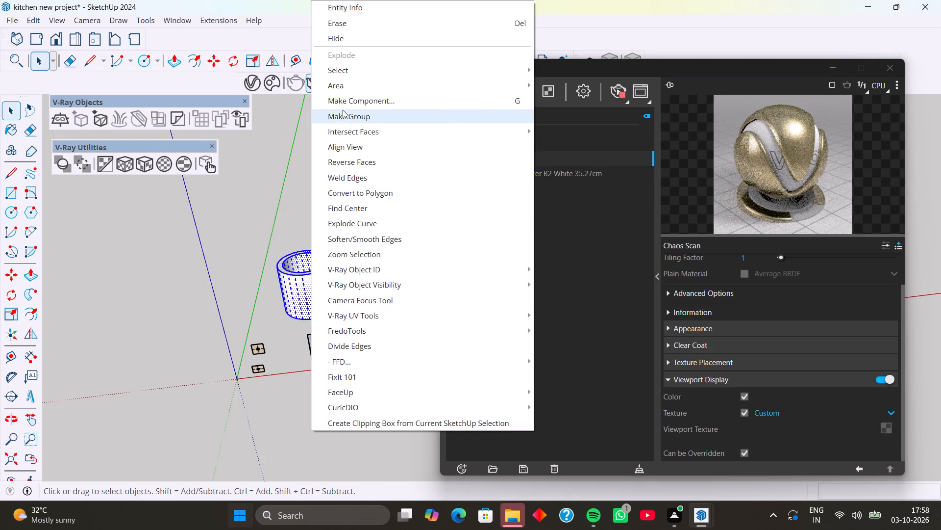
Apply the Gold Gloss 0.02cm material to the hollow cylinder group.
{"action": "left_click", "coordinate": [473, 155]}
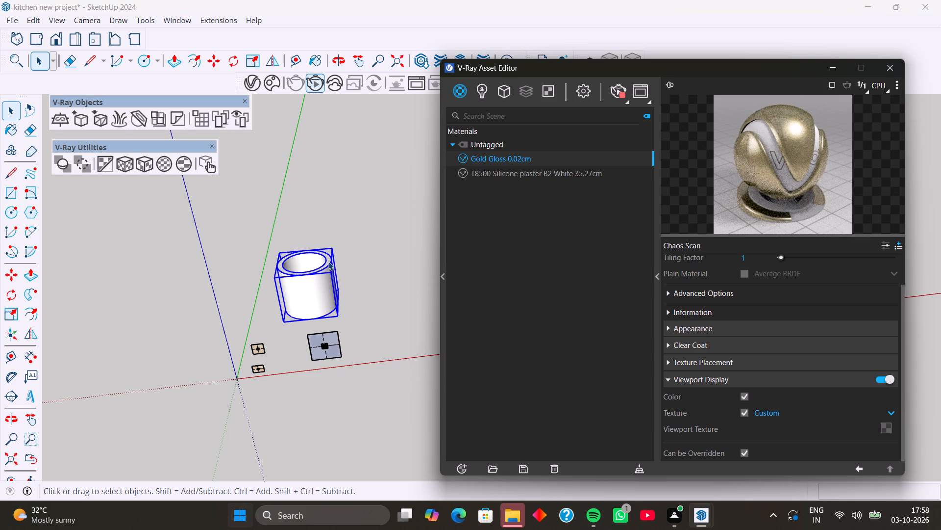
{"action": "right_click", "coordinate": [316, 285]}
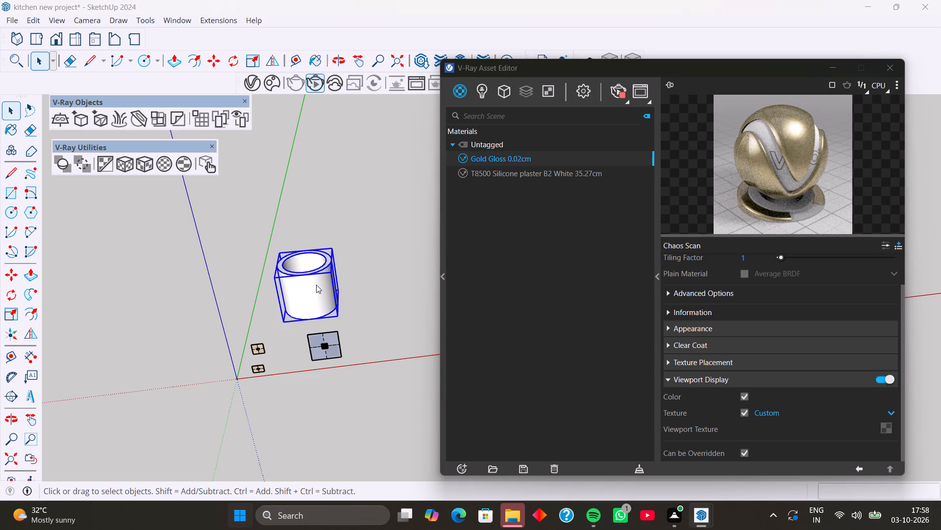
{"action": "left_click", "coordinate": [303, 233]}
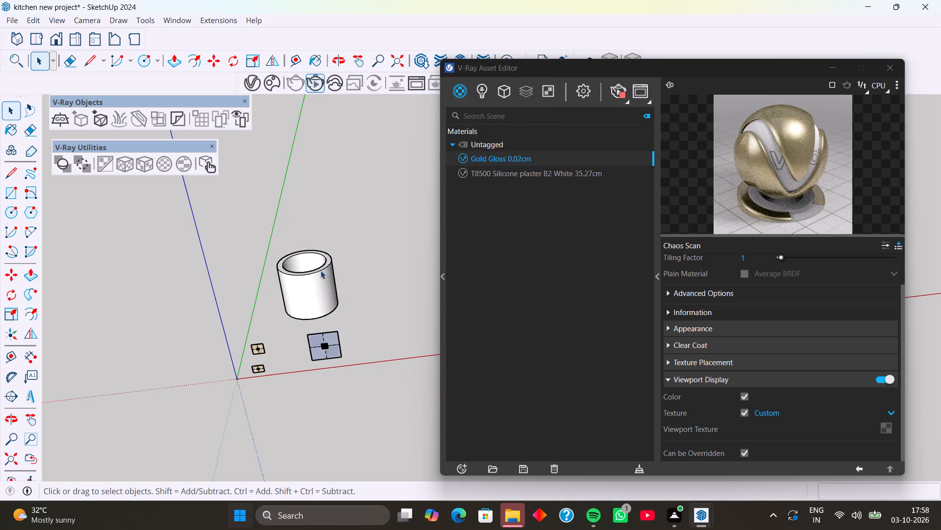
{"action": "left_click", "coordinate": [320, 275]}
{"action": "right_click", "coordinate": [506, 152]}
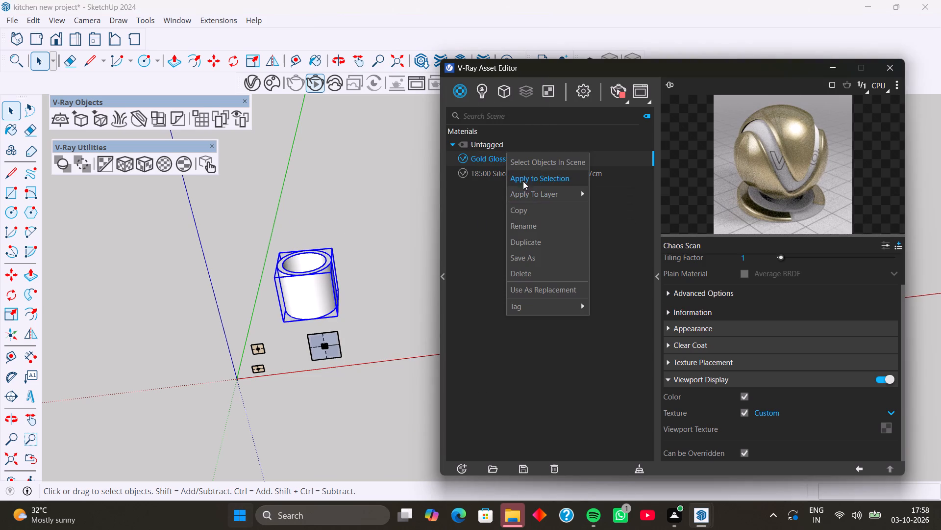
{"action": "left_click", "coordinate": [523, 179]}
Apply the V-Ray spherical projection fitted to the bounding box to the gold cylinder group.
{"action": "scroll", "coordinate": [337, 205], "scroll_direction": "down", "scroll_amount": 2}
{"action": "scroll", "coordinate": [304, 238], "scroll_direction": "up", "scroll_amount": 1}
{"action": "middle_click_drag", "start_coordinate": [304, 238], "coordinate": [275, 229]}
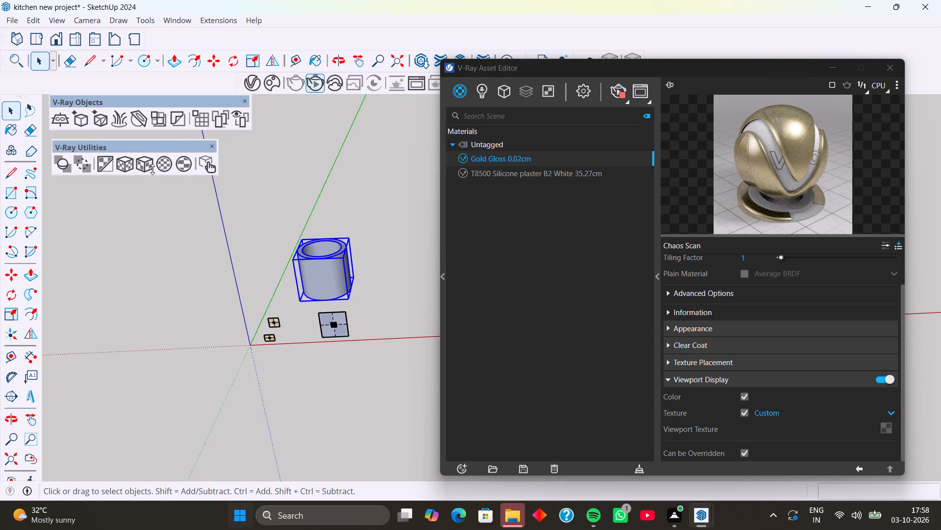
{"action": "left_click", "coordinate": [182, 168]}
{"action": "scroll", "coordinate": [411, 205], "scroll_direction": "down", "scroll_amount": 2}
{"action": "middle_click_drag", "start_coordinate": [326, 255], "coordinate": [335, 248]}
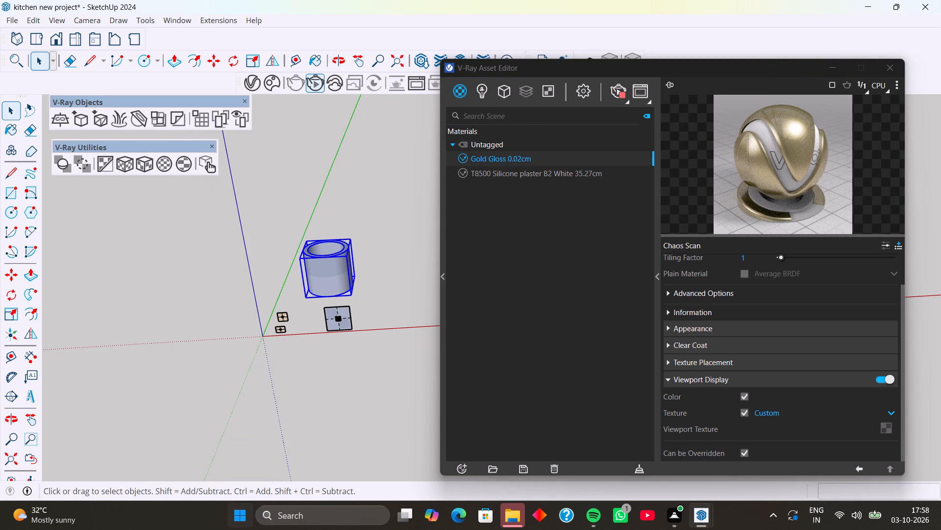
Apply the Pattern 019 Enmesh geometry to the selected cylinder group.
{"action": "left_click", "coordinate": [501, 84]}
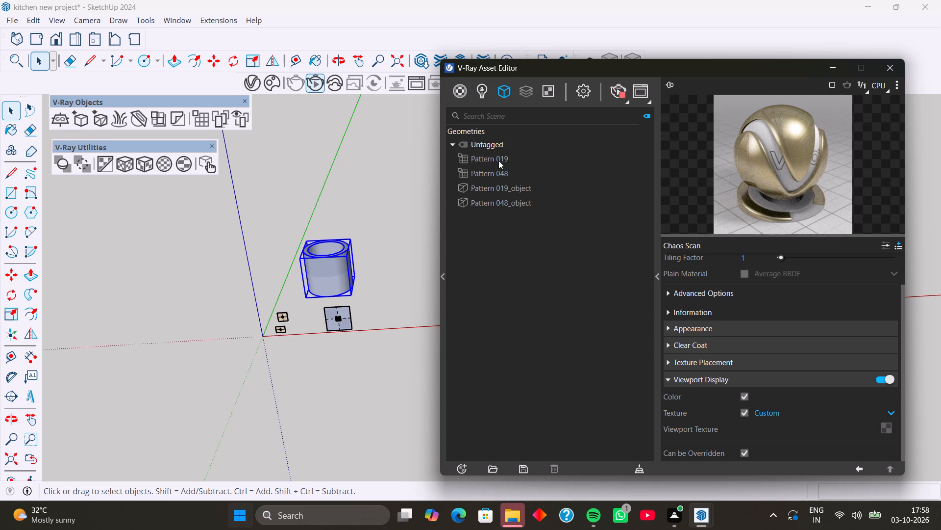
{"action": "left_click", "coordinate": [507, 158]}
{"action": "left_click", "coordinate": [500, 174]}
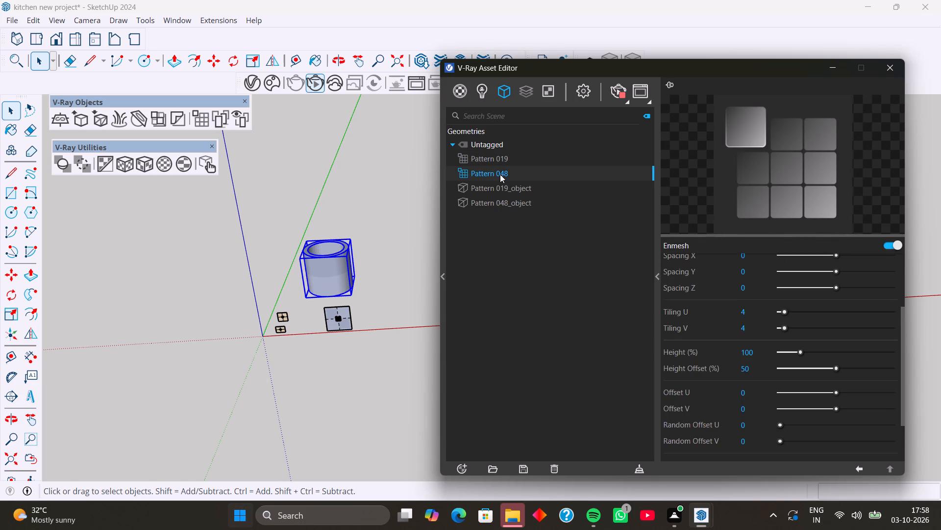
{"action": "left_click", "coordinate": [500, 161]}
{"action": "right_click", "coordinate": [500, 161]}
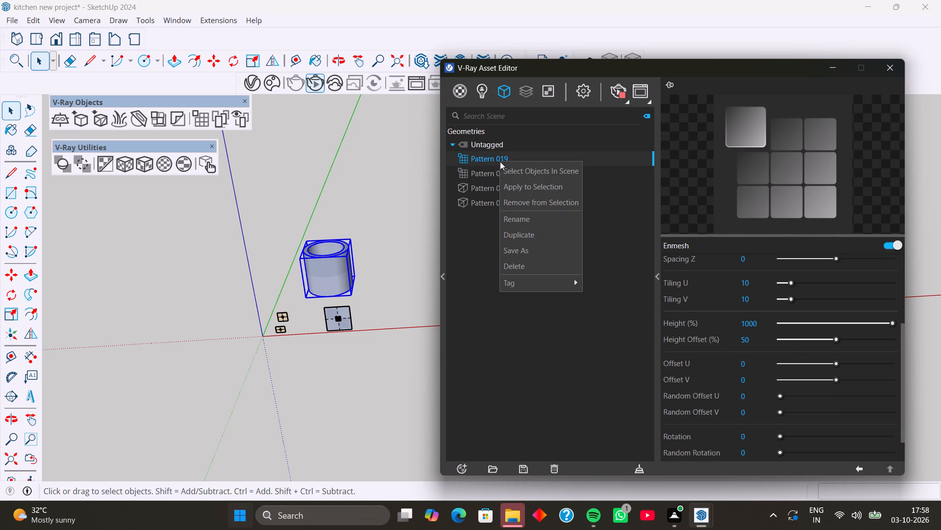
{"action": "left_click", "coordinate": [517, 185]}
{"action": "scroll", "coordinate": [744, 183], "scroll_direction": "down", "scroll_amount": 2}
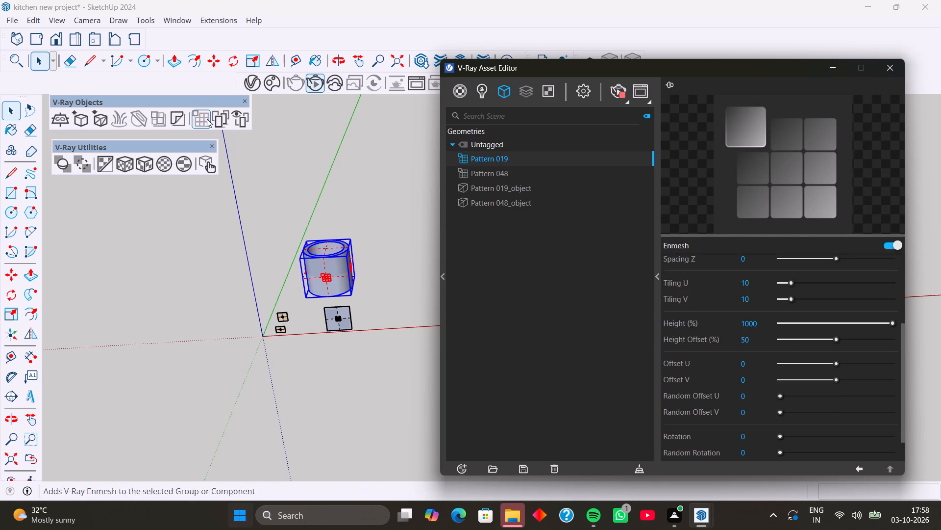
Reapply the fitted V-Ray spherical projection to the cylinder group carrying the Enmesh pattern.
{"action": "left_click", "coordinate": [179, 164]}
{"action": "double_click", "coordinate": [179, 164]}
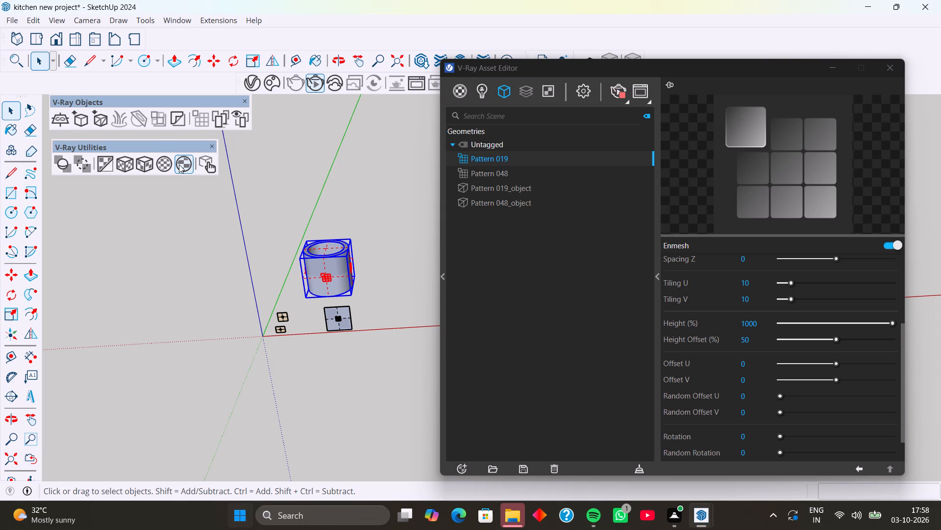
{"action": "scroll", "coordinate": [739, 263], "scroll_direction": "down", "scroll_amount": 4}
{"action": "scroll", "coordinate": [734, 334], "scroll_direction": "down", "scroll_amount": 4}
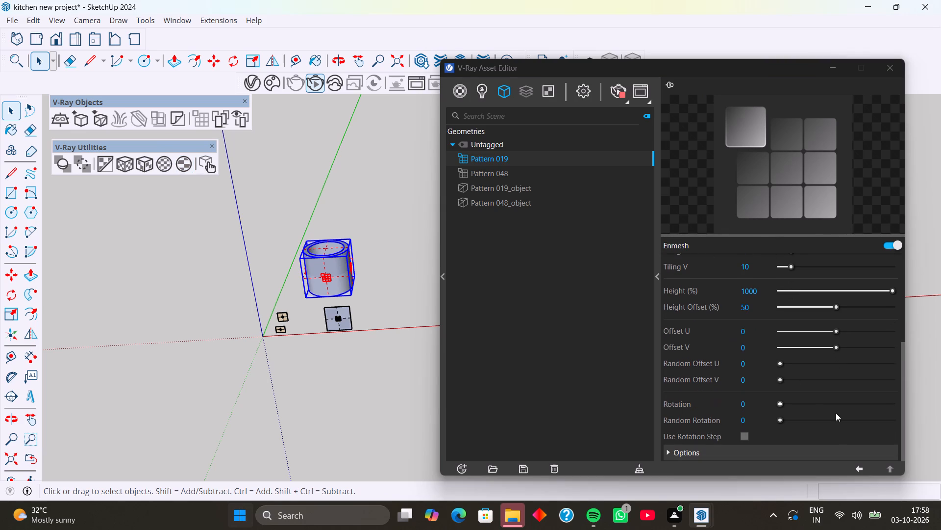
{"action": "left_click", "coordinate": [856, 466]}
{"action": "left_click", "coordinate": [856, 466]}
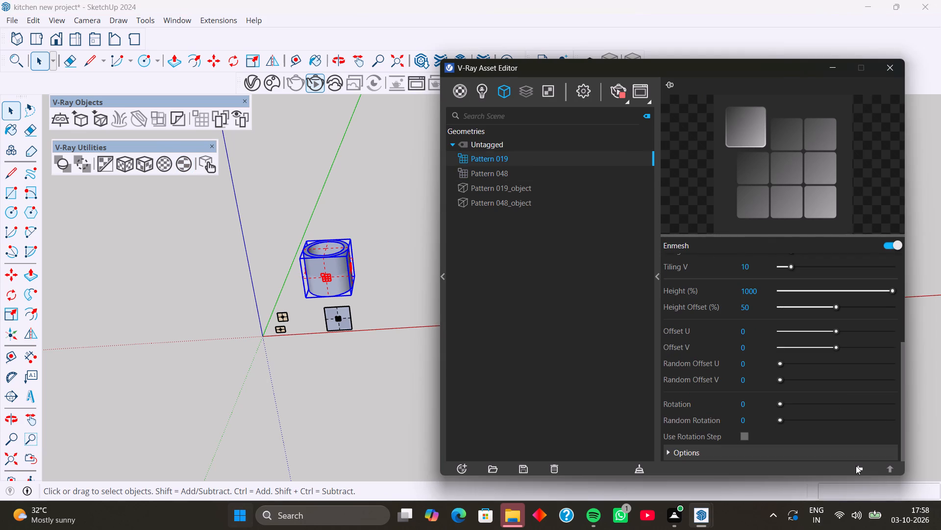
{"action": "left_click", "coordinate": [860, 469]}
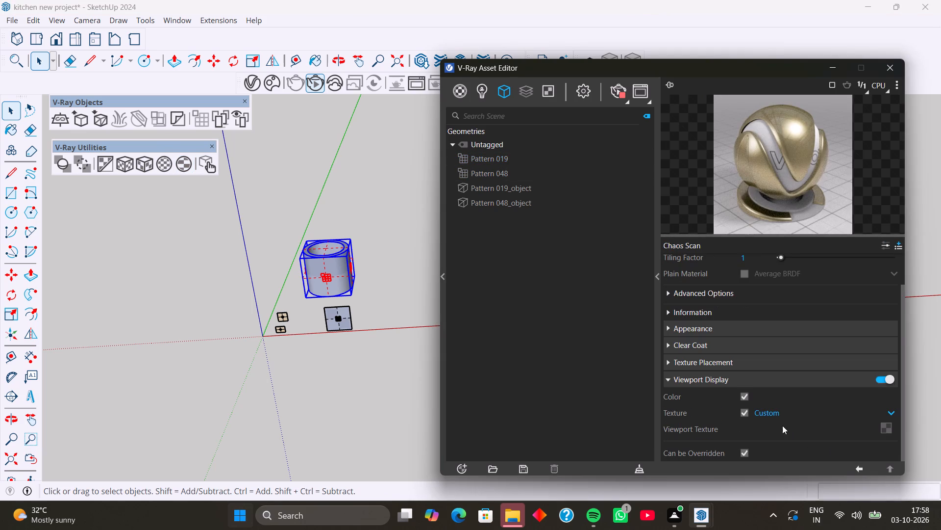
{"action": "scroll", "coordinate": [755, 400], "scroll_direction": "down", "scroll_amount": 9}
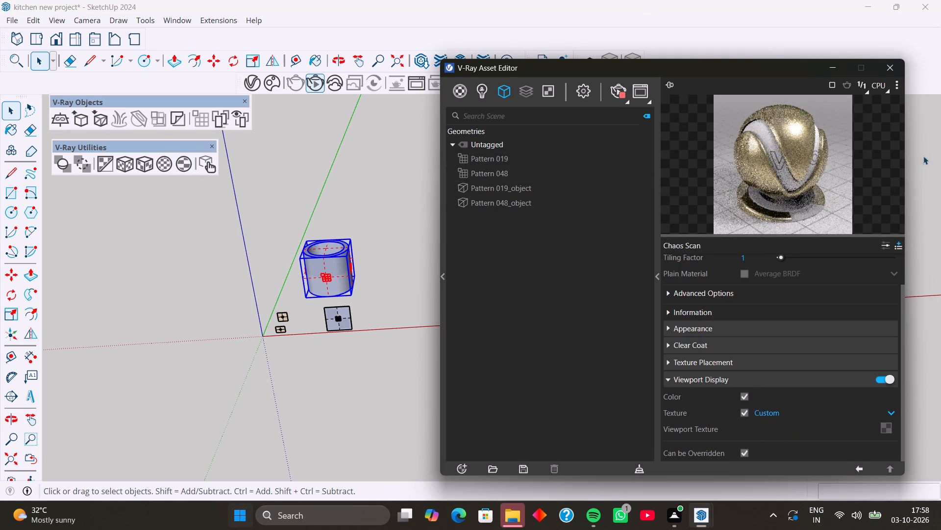
Restart the V-Ray interactive render and examine the gold cylinder with the Enmesh pattern.
{"action": "double_click", "coordinate": [617, 91]}
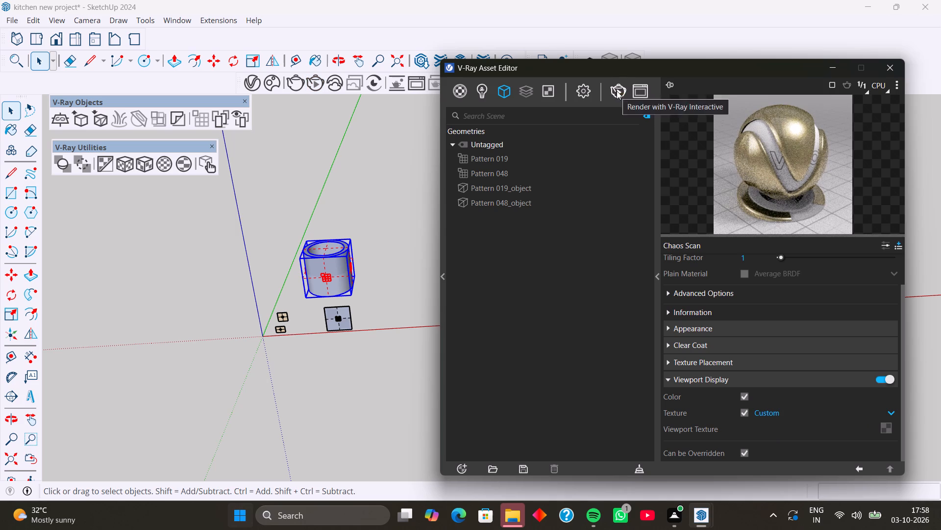
{"action": "left_click", "coordinate": [615, 91]}
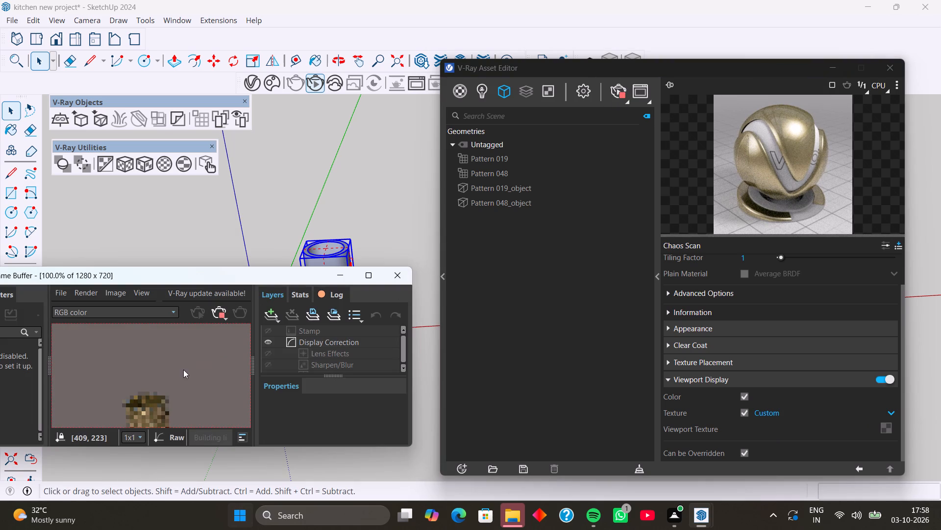
{"action": "scroll", "coordinate": [198, 362], "scroll_direction": "down", "scroll_amount": 1}
{"action": "middle_click_drag", "start_coordinate": [355, 248], "coordinate": [355, 242]}
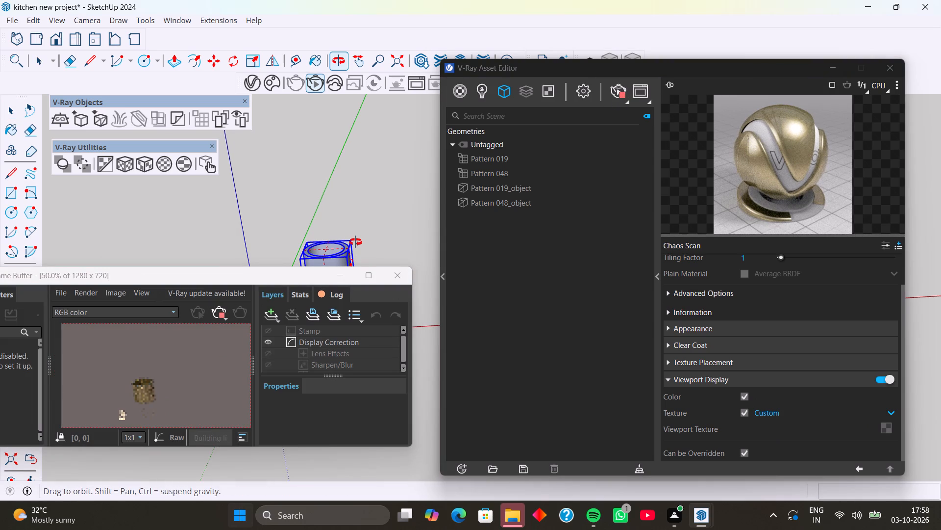
{"action": "middle_click_drag", "start_coordinate": [355, 242], "coordinate": [331, 268]}
{"action": "scroll", "coordinate": [389, 225], "scroll_direction": "down", "scroll_amount": 2}
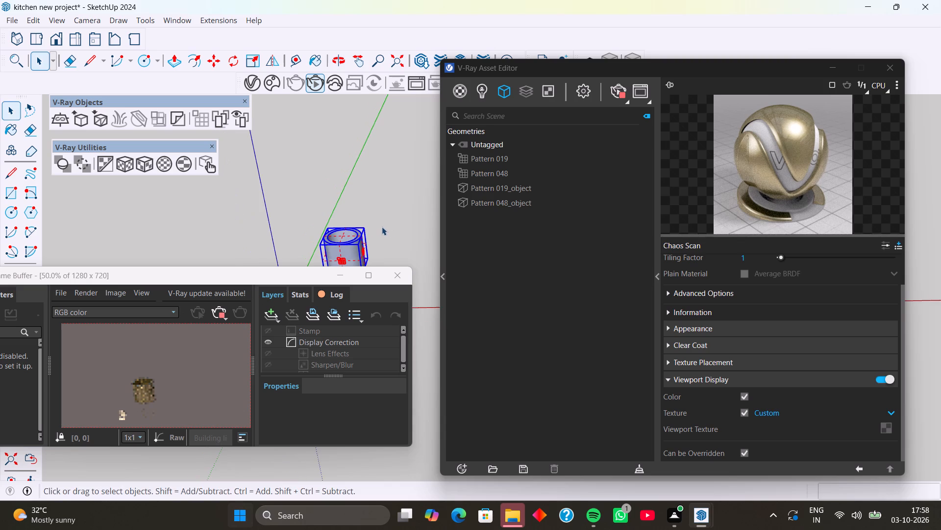
{"action": "scroll", "coordinate": [382, 227], "scroll_direction": "down", "scroll_amount": 2}
{"action": "scroll", "coordinate": [143, 390], "scroll_direction": "up", "scroll_amount": 1}
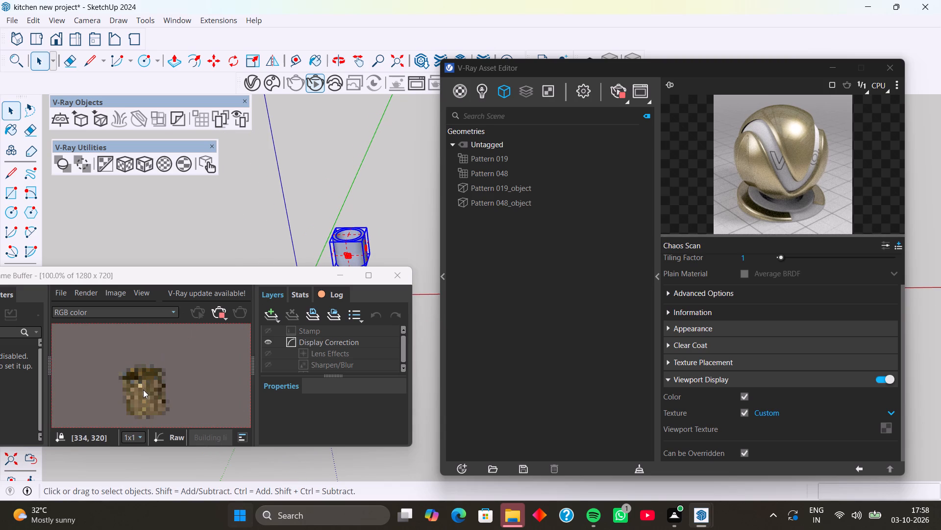
{"action": "scroll", "coordinate": [143, 390], "scroll_direction": "up", "scroll_amount": 1}
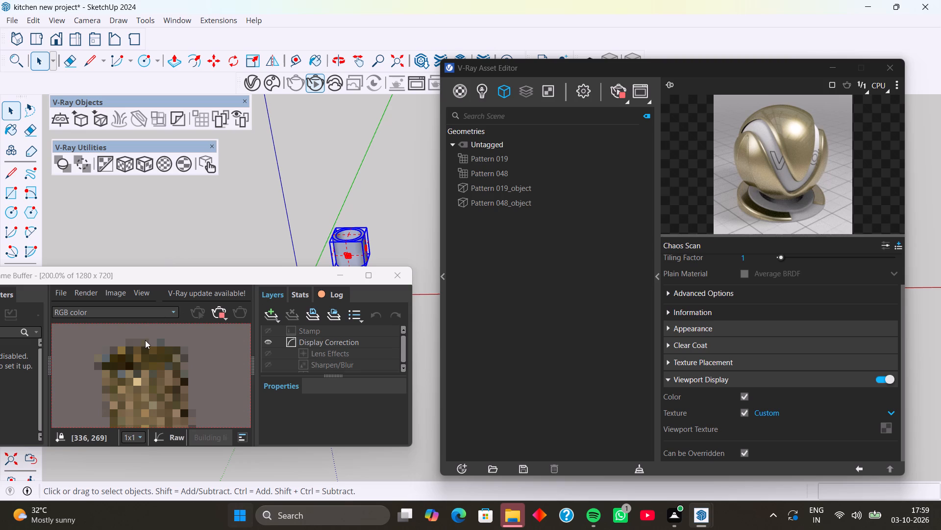
Stop the running V-Ray interactive render.
{"action": "left_click", "coordinate": [221, 319]}
{"action": "left_click", "coordinate": [205, 313]}
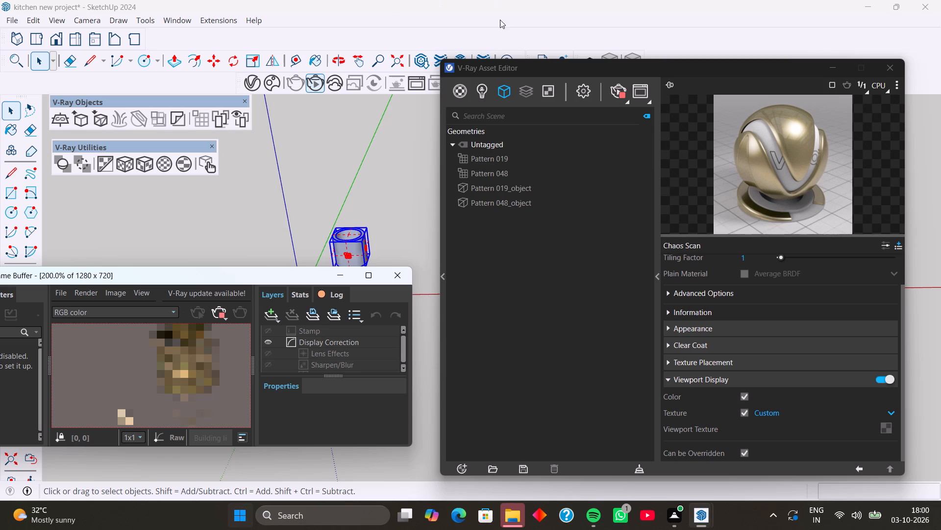
{"action": "scroll", "coordinate": [377, 86], "scroll_direction": "down", "scroll_amount": 1}
{"action": "left_click_drag", "start_coordinate": [342, 71], "coordinate": [325, 97]}
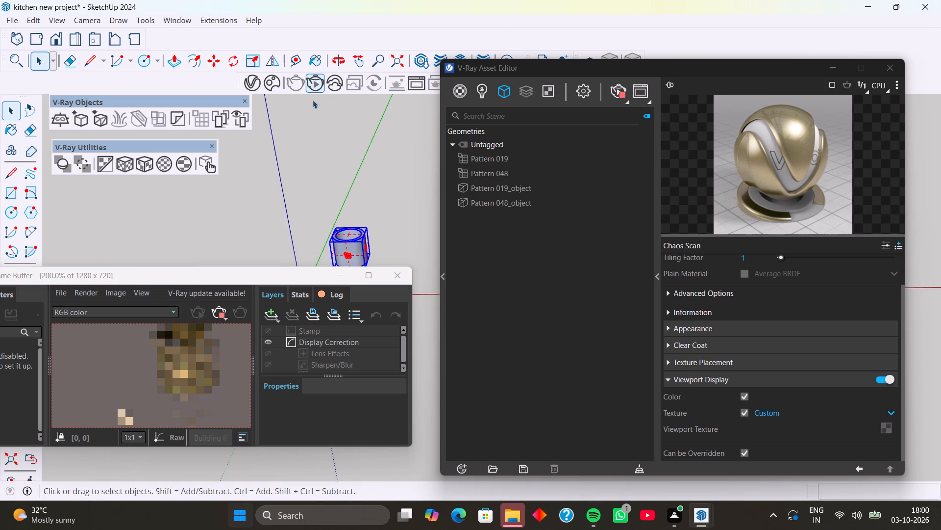
{"action": "scroll", "coordinate": [162, 350], "scroll_direction": "up", "scroll_amount": 2}
{"action": "scroll", "coordinate": [186, 345], "scroll_direction": "down", "scroll_amount": 2}
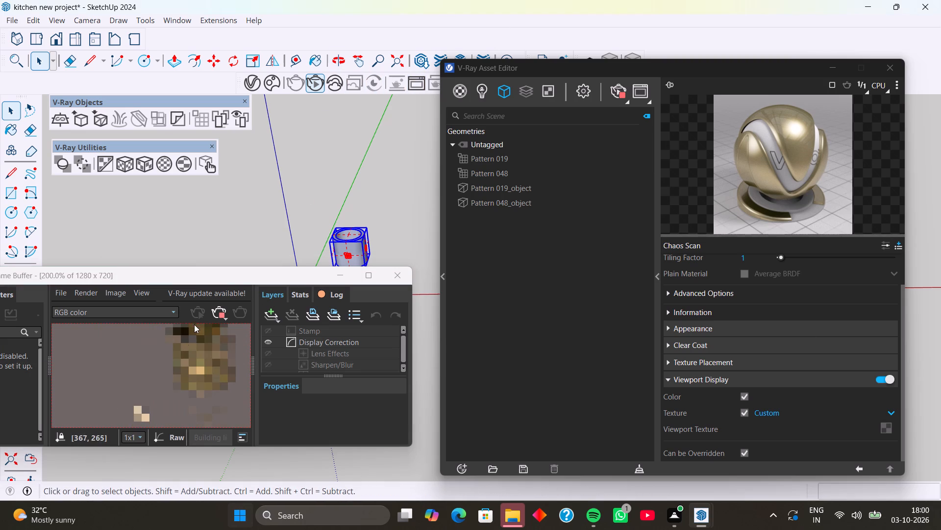
{"action": "left_click", "coordinate": [212, 309]}
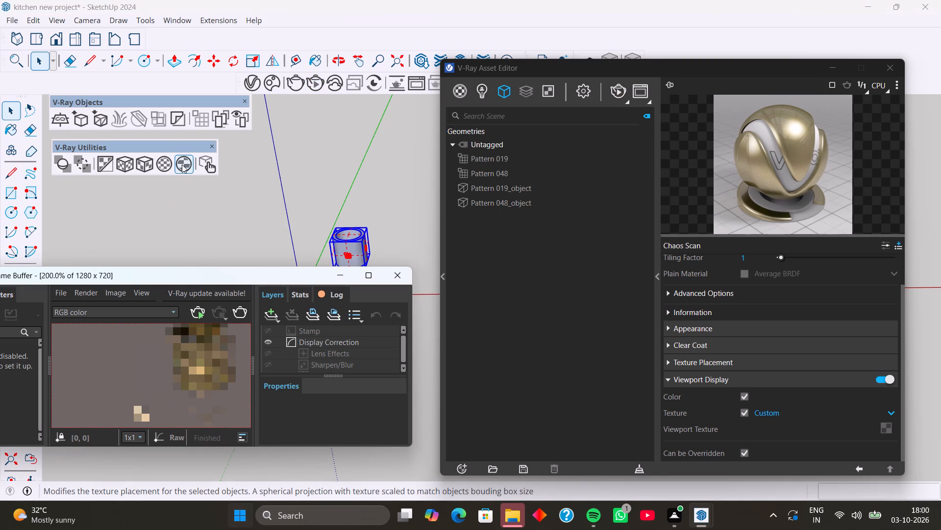
Apply the fitted V-Ray spherical projection to the selected cylinder group once more.
{"action": "left_click", "coordinate": [183, 161]}
Rerun the V-Ray interactive render and examine the Enmesh pattern on the gold cylinder up close.
{"action": "scroll", "coordinate": [168, 363], "scroll_direction": "down", "scroll_amount": 2}
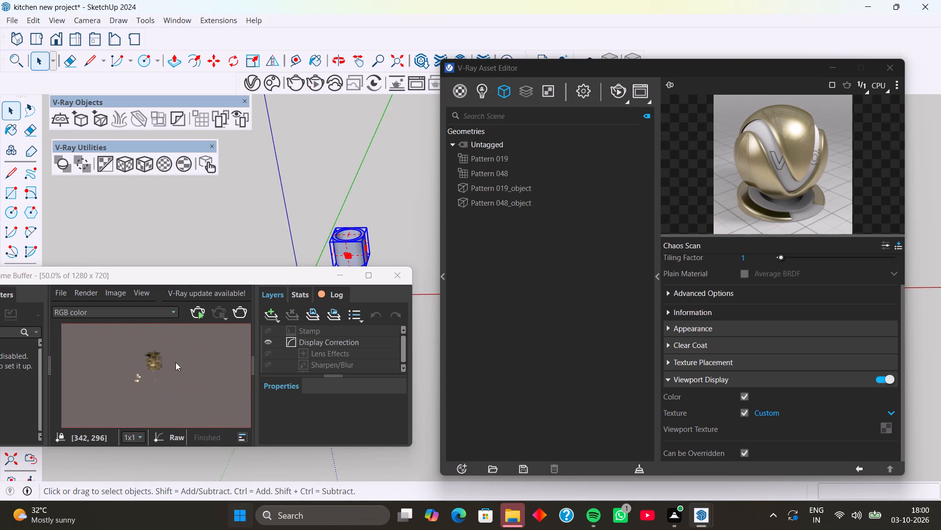
{"action": "scroll", "coordinate": [147, 350], "scroll_direction": "up", "scroll_amount": 2}
{"action": "left_click", "coordinate": [194, 311]}
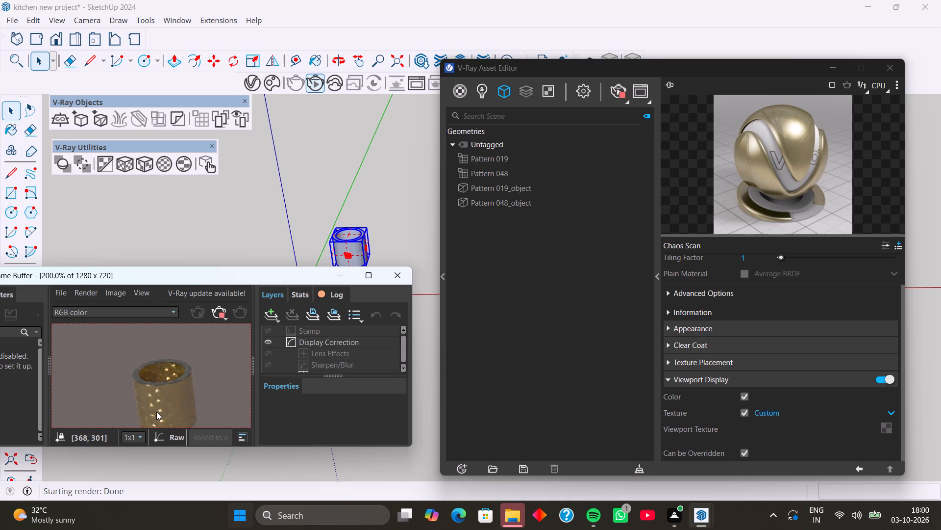
{"action": "scroll", "coordinate": [156, 412], "scroll_direction": "up", "scroll_amount": 2}
{"action": "scroll", "coordinate": [156, 412], "scroll_direction": "down", "scroll_amount": 1}
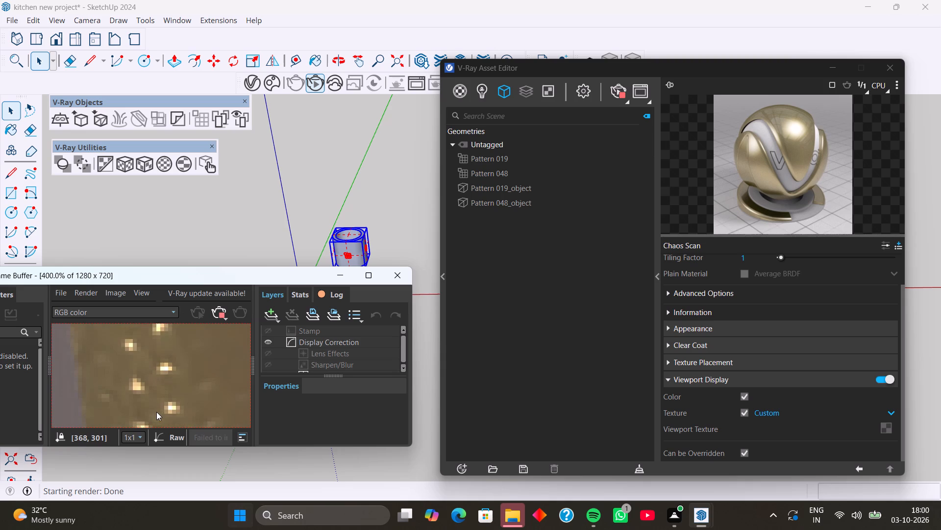
{"action": "scroll", "coordinate": [156, 412], "scroll_direction": "down", "scroll_amount": 1}
{"action": "left_click", "coordinate": [222, 316]}
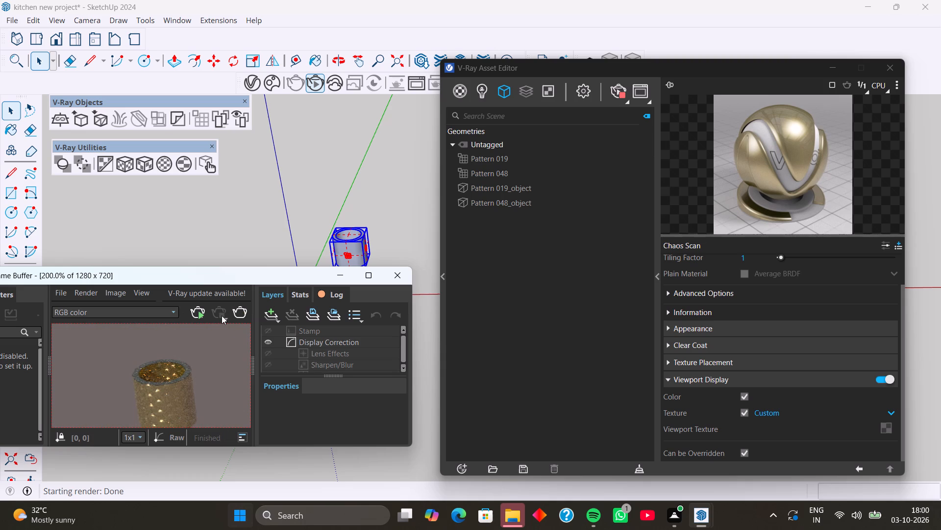
{"action": "left_click", "coordinate": [197, 315]}
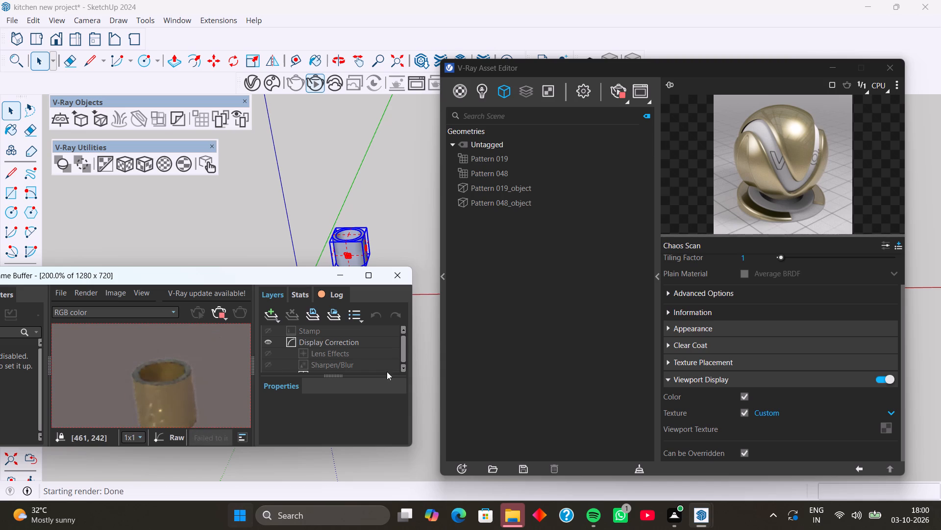
Set the height of the Pattern 019 Enmesh to 100% and check the cylinder in the interactive render.
{"action": "scroll", "coordinate": [754, 366], "scroll_direction": "up", "scroll_amount": 3}
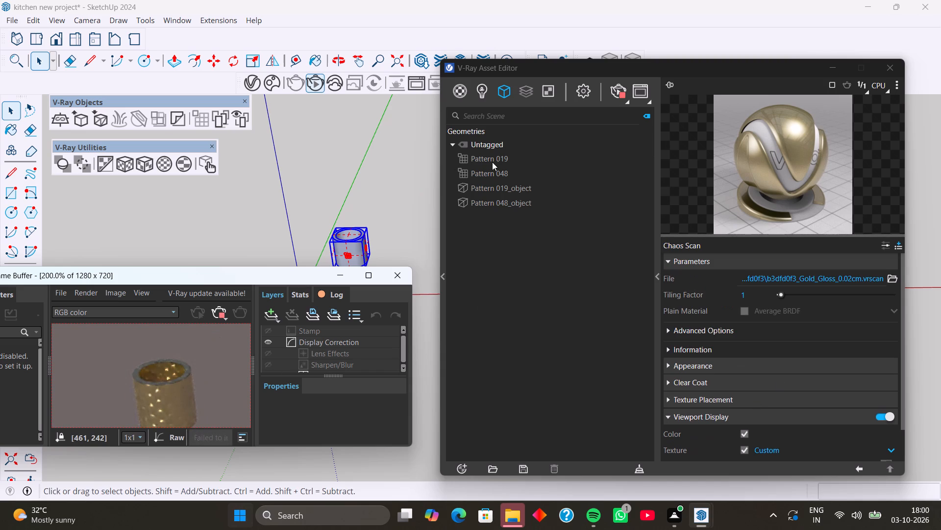
{"action": "left_click", "coordinate": [492, 159]}
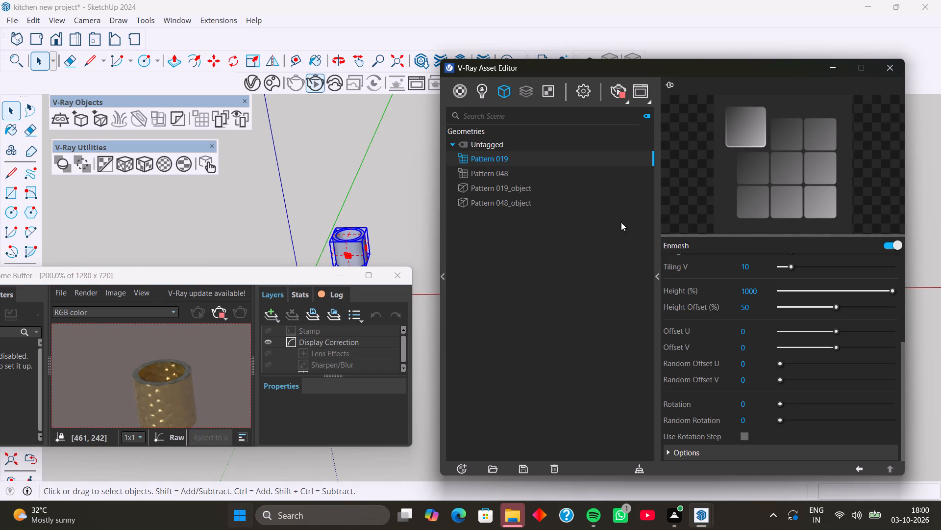
{"action": "scroll", "coordinate": [733, 322], "scroll_direction": "up", "scroll_amount": 3}
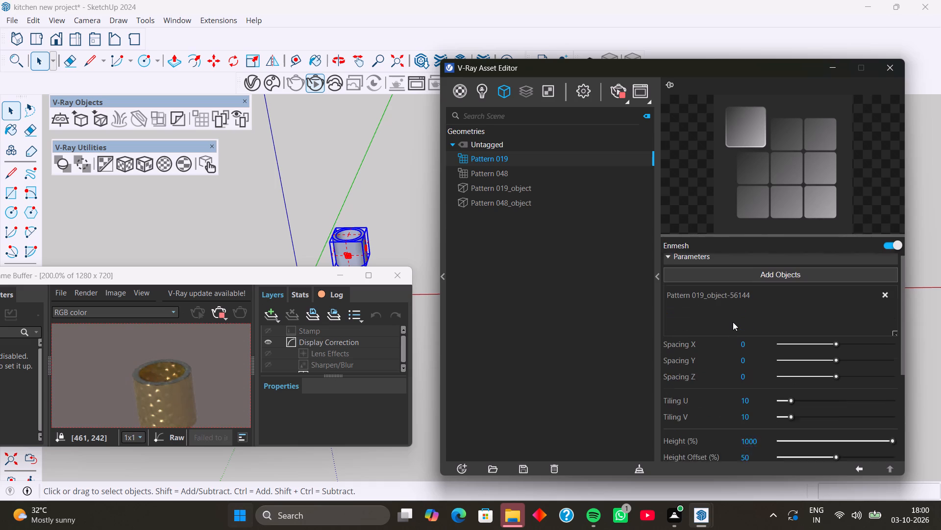
{"action": "scroll", "coordinate": [733, 322], "scroll_direction": "down", "scroll_amount": 2}
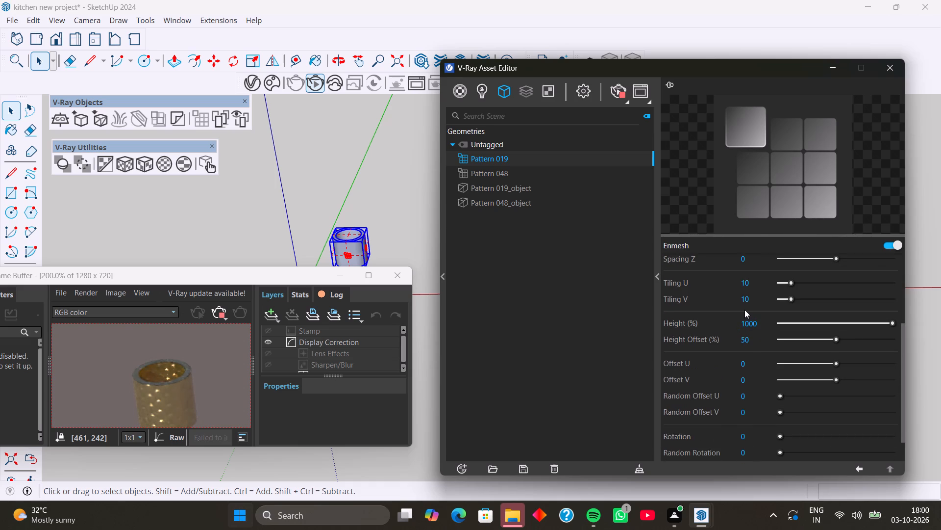
{"action": "scroll", "coordinate": [744, 310], "scroll_direction": "up", "scroll_amount": 1}
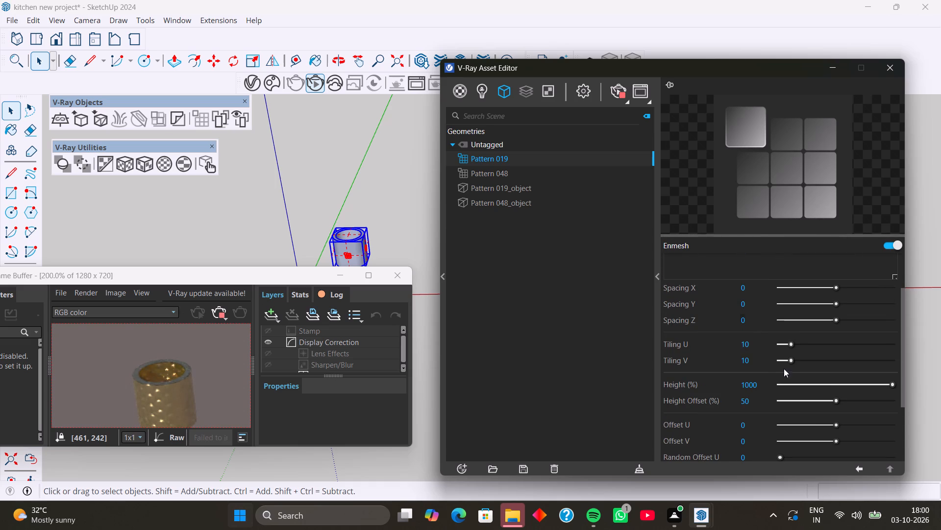
{"action": "left_click", "coordinate": [768, 386]}
{"action": "key", "text": "BackSpace"}
{"action": "key", "text": "Return"}
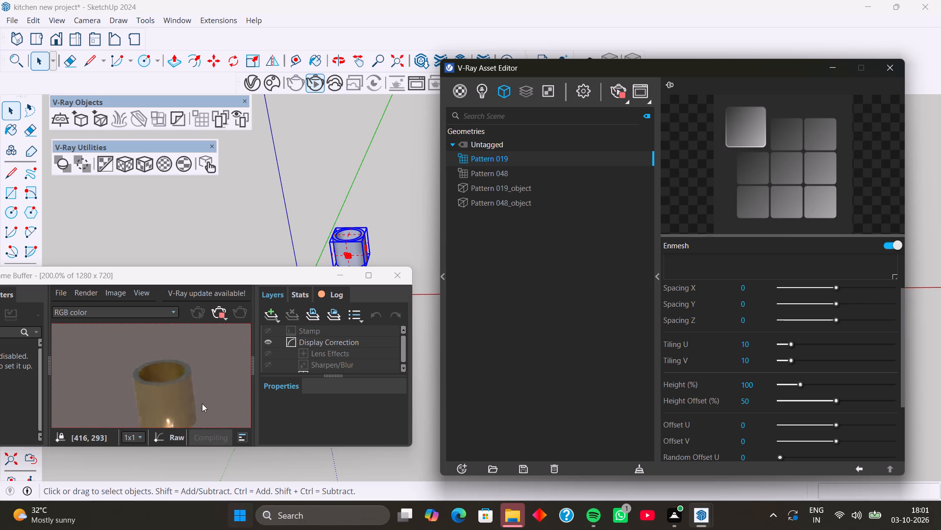
{"action": "middle_click_drag", "start_coordinate": [196, 377], "coordinate": [211, 360]}
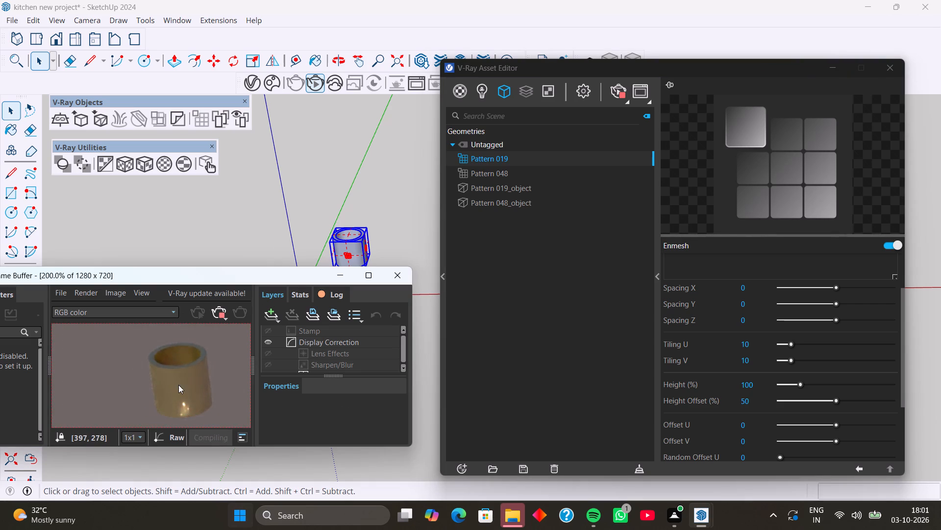
{"action": "scroll", "coordinate": [187, 376], "scroll_direction": "up", "scroll_amount": 1}
{"action": "scroll", "coordinate": [187, 376], "scroll_direction": "down", "scroll_amount": 1}
Select the Pattern 048 Enmesh and purge the unused V-Ray assets.
{"action": "left_click", "coordinate": [756, 339]}
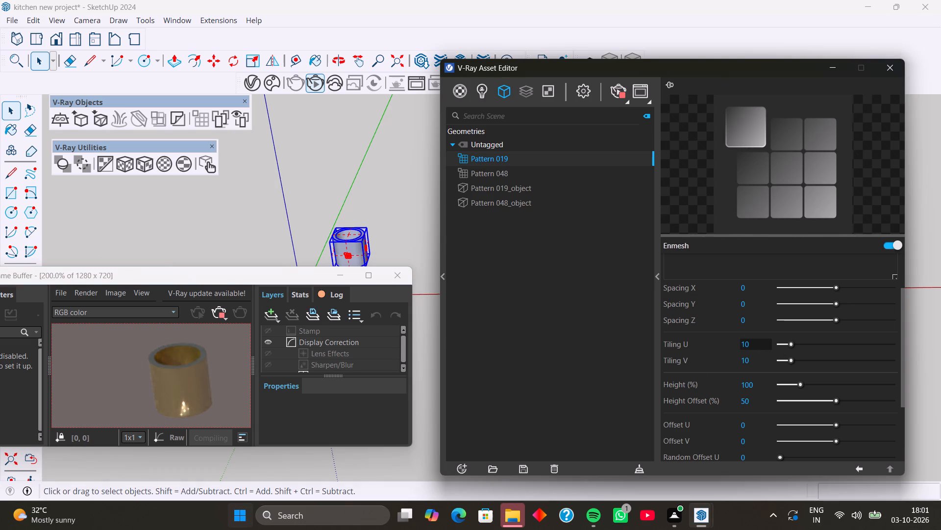
{"action": "left_click", "coordinate": [501, 170]}
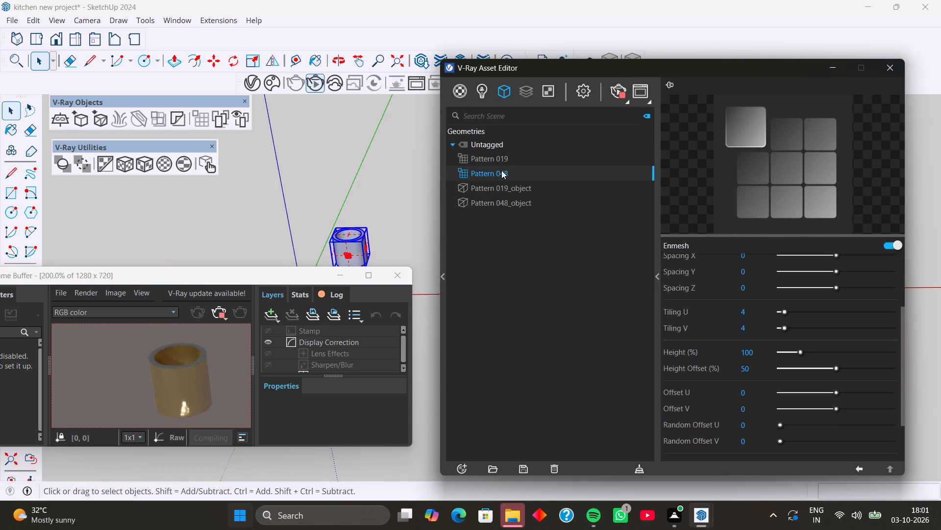
{"action": "left_click", "coordinate": [634, 472]}
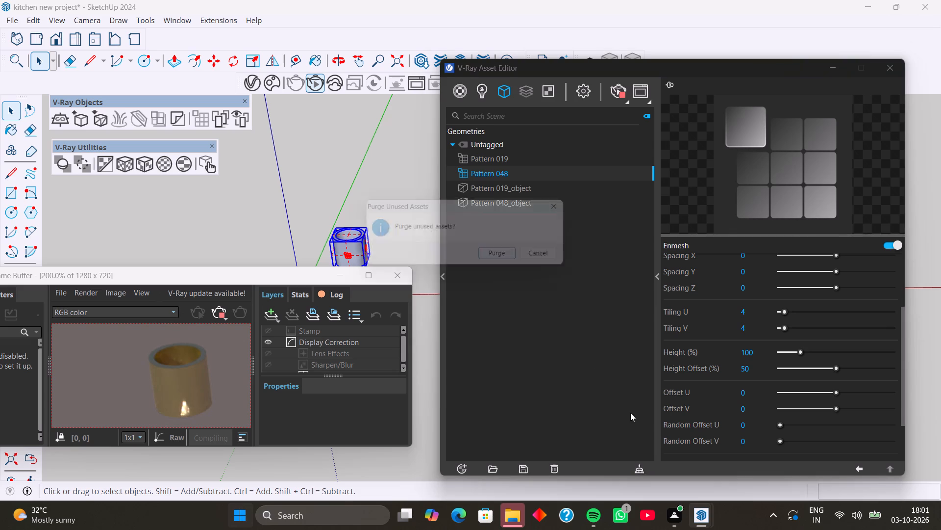
{"action": "left_click", "coordinate": [506, 260]}
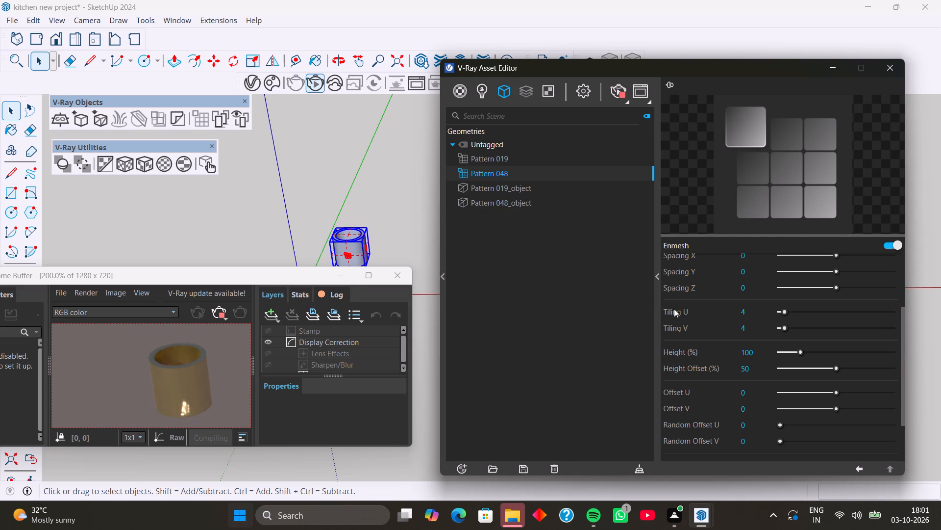
Delete the flat test panel in front of the hollow cylinder.
{"action": "scroll", "coordinate": [387, 249], "scroll_direction": "down", "scroll_amount": 3}
{"action": "scroll", "coordinate": [349, 175], "scroll_direction": "down", "scroll_amount": 7}
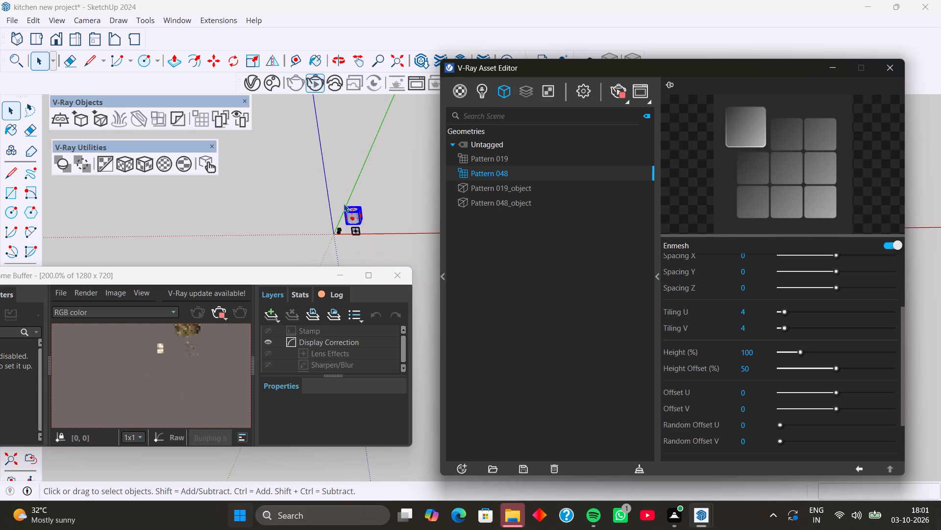
{"action": "scroll", "coordinate": [360, 224], "scroll_direction": "up", "scroll_amount": 15}
{"action": "left_click_drag", "start_coordinate": [310, 210], "coordinate": [393, 254]}
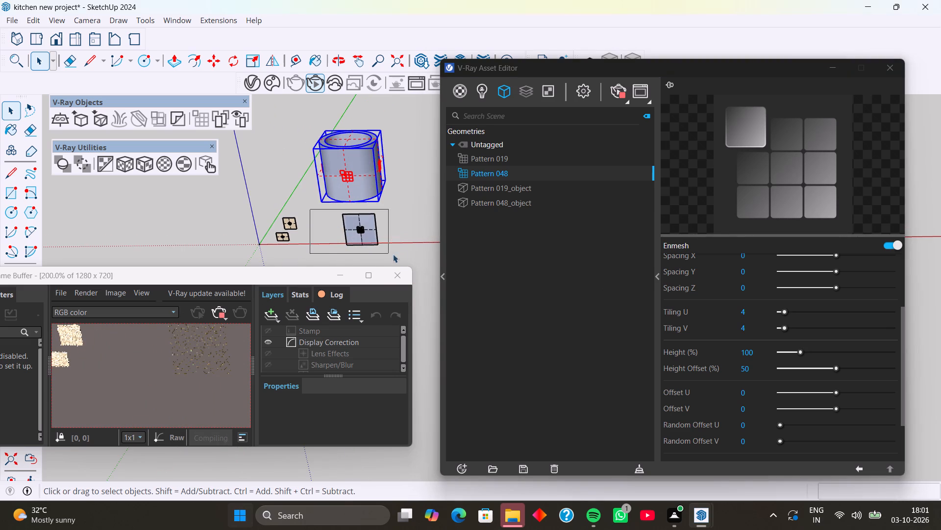
{"action": "left_click_drag", "start_coordinate": [393, 254], "coordinate": [409, 258]}
{"action": "key", "text": "Delete"}
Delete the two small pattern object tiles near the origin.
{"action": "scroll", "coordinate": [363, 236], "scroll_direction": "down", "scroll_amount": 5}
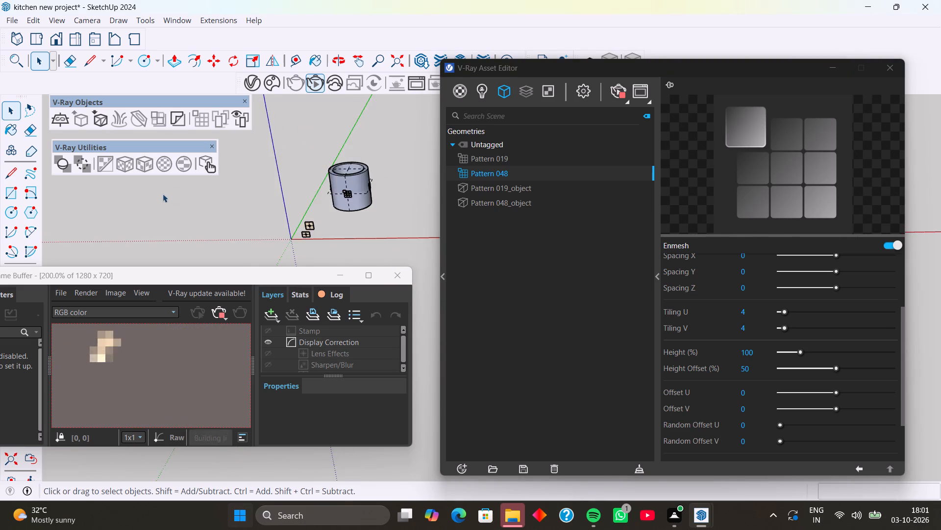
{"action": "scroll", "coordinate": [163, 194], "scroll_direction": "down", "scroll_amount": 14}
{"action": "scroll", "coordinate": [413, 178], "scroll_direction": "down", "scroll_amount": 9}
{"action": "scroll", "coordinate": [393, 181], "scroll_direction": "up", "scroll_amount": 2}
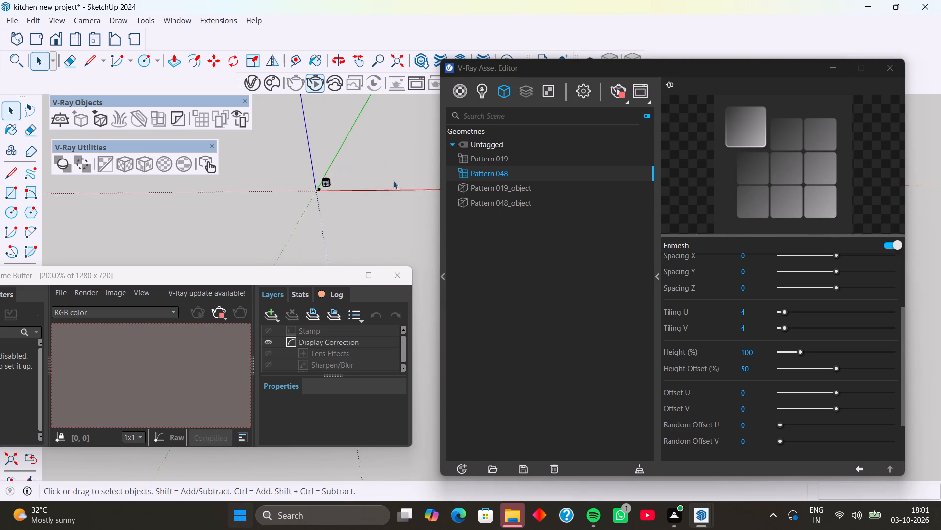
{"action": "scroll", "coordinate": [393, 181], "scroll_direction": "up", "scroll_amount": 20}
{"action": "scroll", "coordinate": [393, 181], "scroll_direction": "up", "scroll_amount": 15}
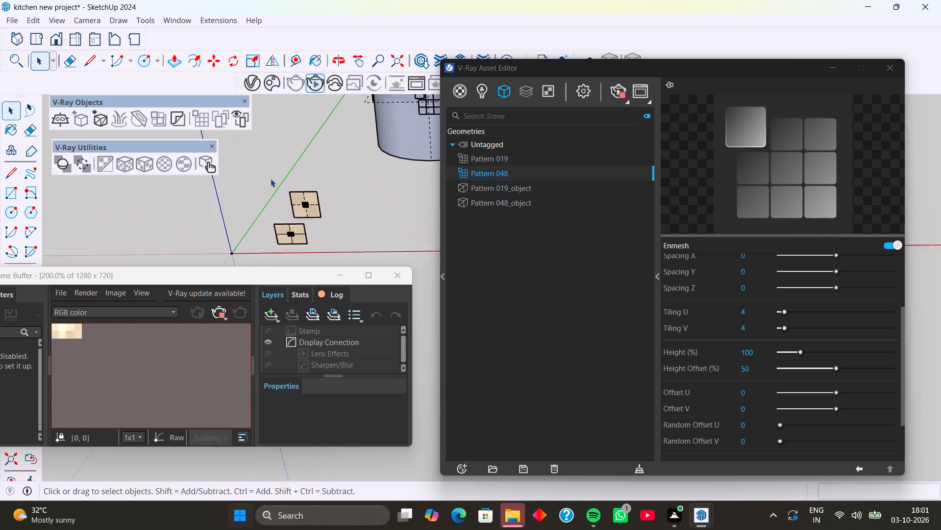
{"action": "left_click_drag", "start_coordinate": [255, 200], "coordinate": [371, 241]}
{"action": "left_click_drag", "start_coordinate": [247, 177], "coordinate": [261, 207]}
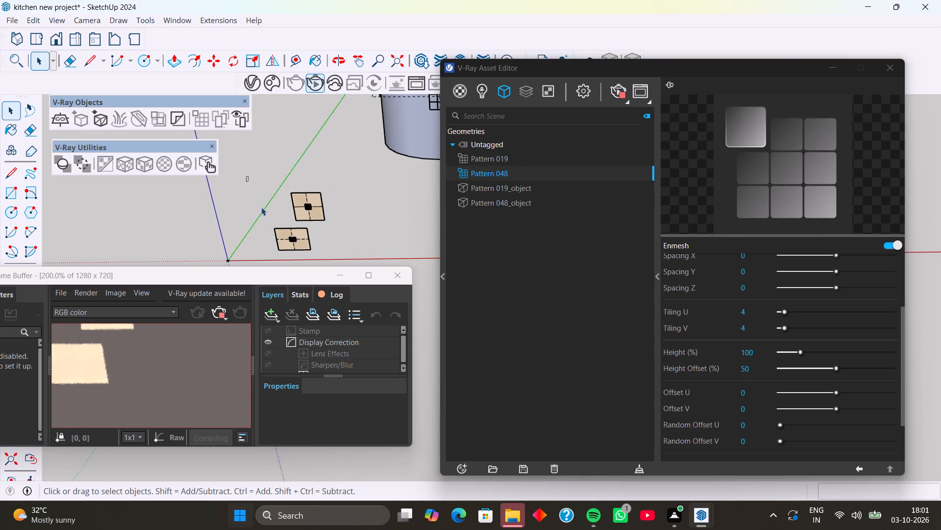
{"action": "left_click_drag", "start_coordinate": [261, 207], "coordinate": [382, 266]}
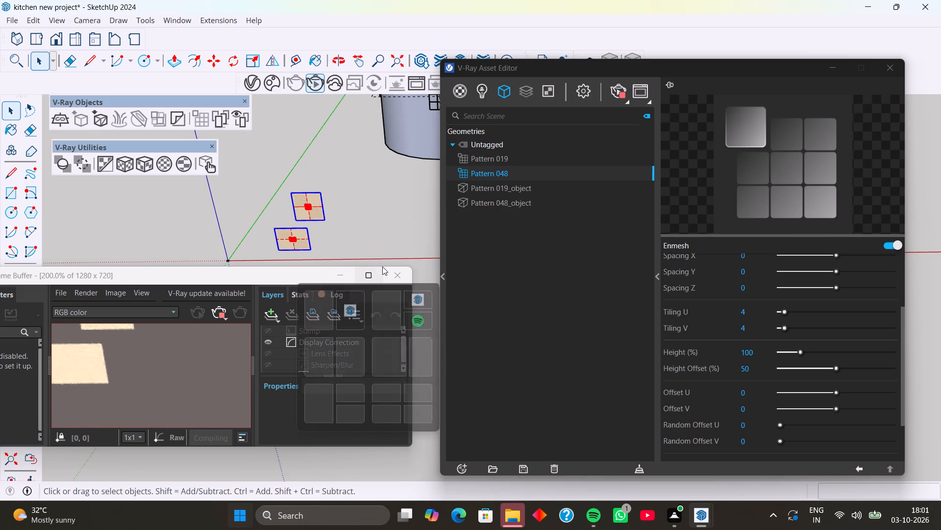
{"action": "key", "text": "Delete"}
Examine the cylinder in the V-Ray interactive render and the model view.
{"action": "scroll", "coordinate": [318, 240], "scroll_direction": "down", "scroll_amount": 4}
{"action": "scroll", "coordinate": [179, 329], "scroll_direction": "up", "scroll_amount": 4}
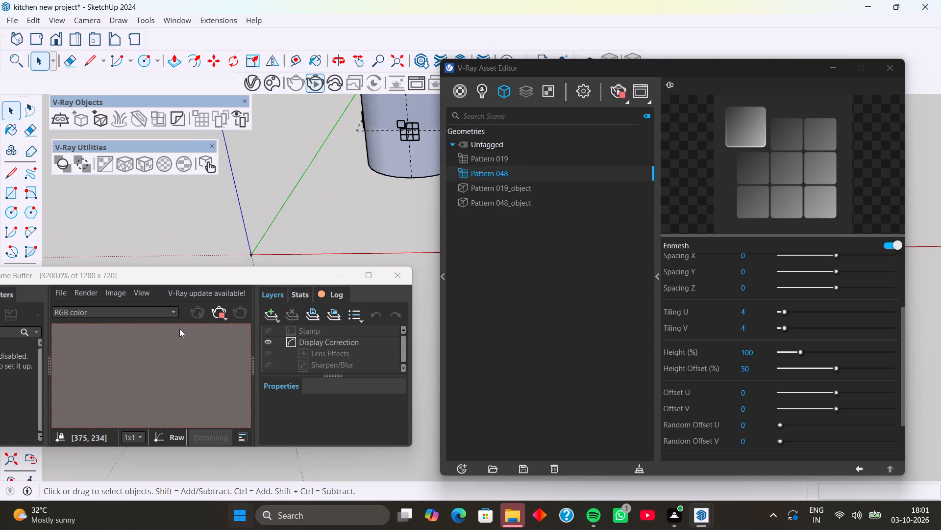
{"action": "scroll", "coordinate": [179, 329], "scroll_direction": "down", "scroll_amount": 9}
{"action": "scroll", "coordinate": [153, 359], "scroll_direction": "up", "scroll_amount": 4}
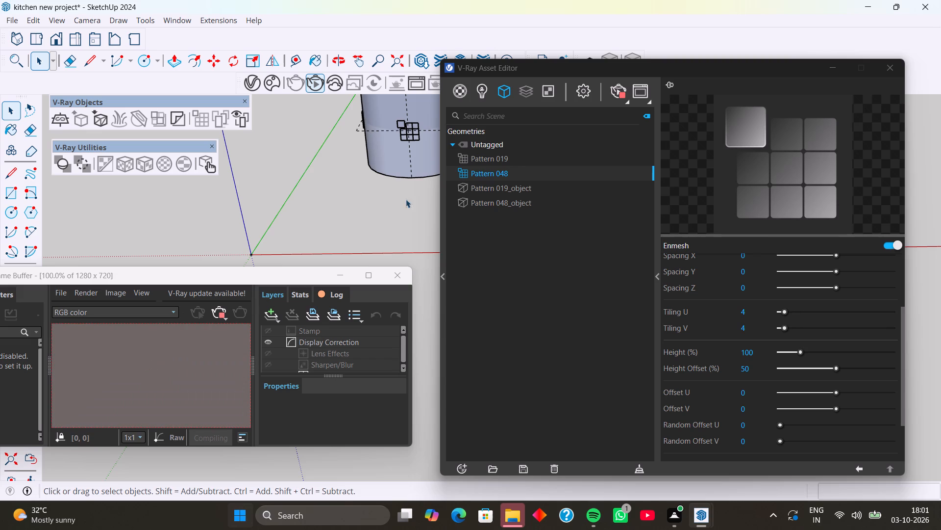
{"action": "scroll", "coordinate": [414, 194], "scroll_direction": "down", "scroll_amount": 14}
{"action": "middle_click_drag", "start_coordinate": [368, 151], "coordinate": [399, 144]}
{"action": "scroll", "coordinate": [339, 192], "scroll_direction": "down", "scroll_amount": 1}
{"action": "scroll", "coordinate": [101, 335], "scroll_direction": "up", "scroll_amount": 1}
{"action": "scroll", "coordinate": [118, 326], "scroll_direction": "down", "scroll_amount": 2}
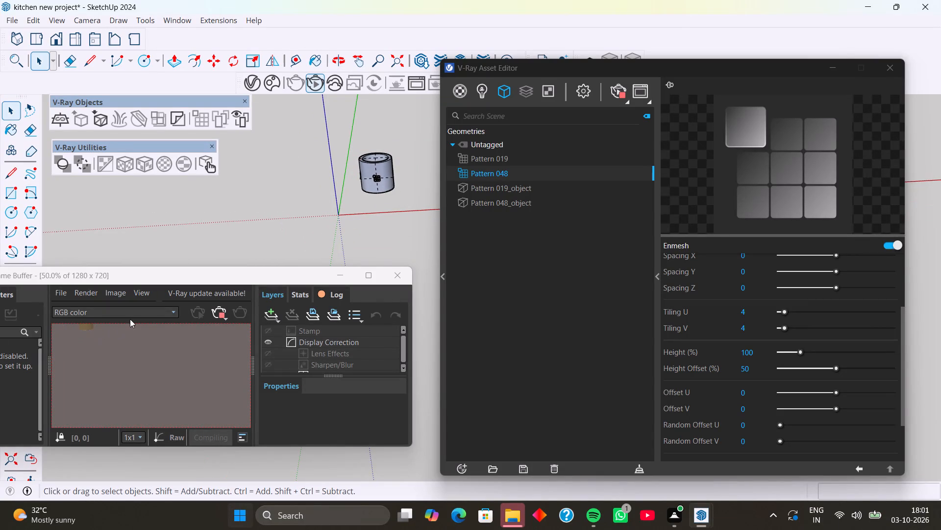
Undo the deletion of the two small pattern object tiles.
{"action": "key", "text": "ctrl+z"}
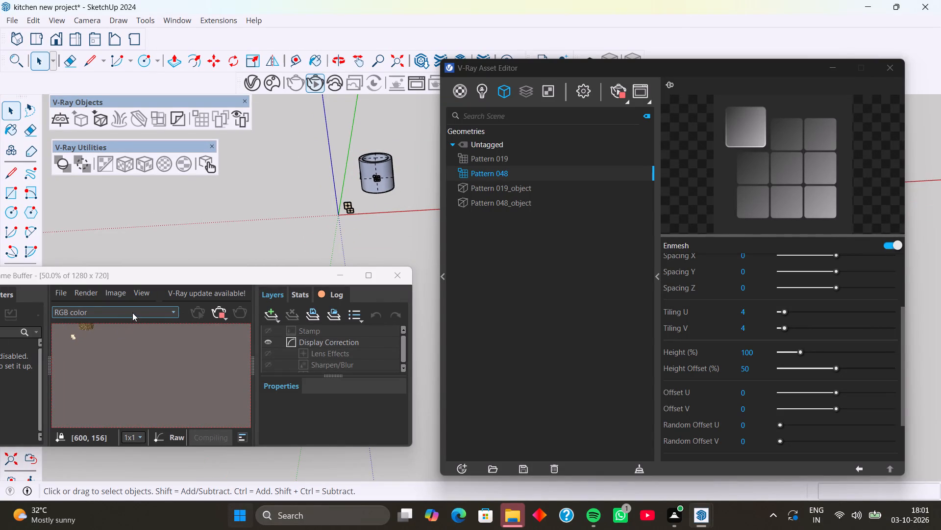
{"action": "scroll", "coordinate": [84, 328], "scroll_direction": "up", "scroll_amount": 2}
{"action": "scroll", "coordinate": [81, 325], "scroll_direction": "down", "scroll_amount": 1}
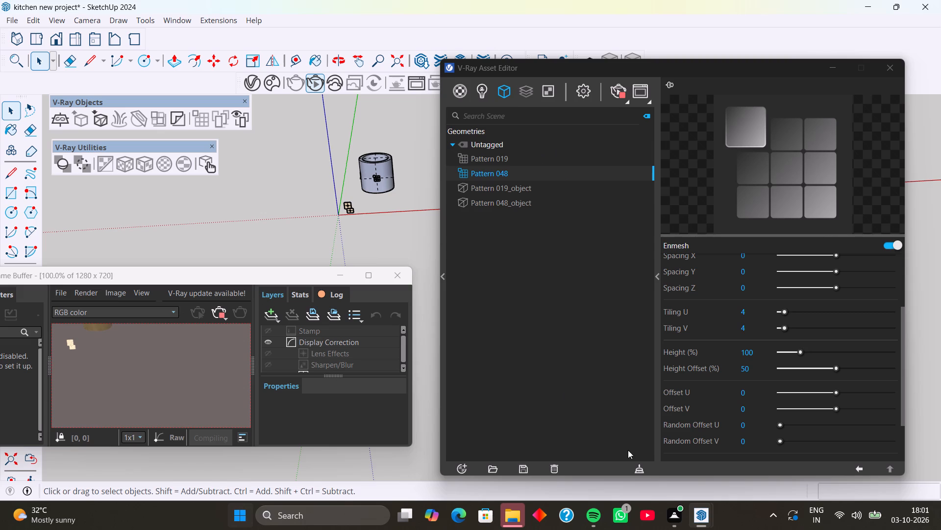
Purge the unused V-Ray assets from the scene again, running the purge twice.
{"action": "left_click", "coordinate": [632, 472]}
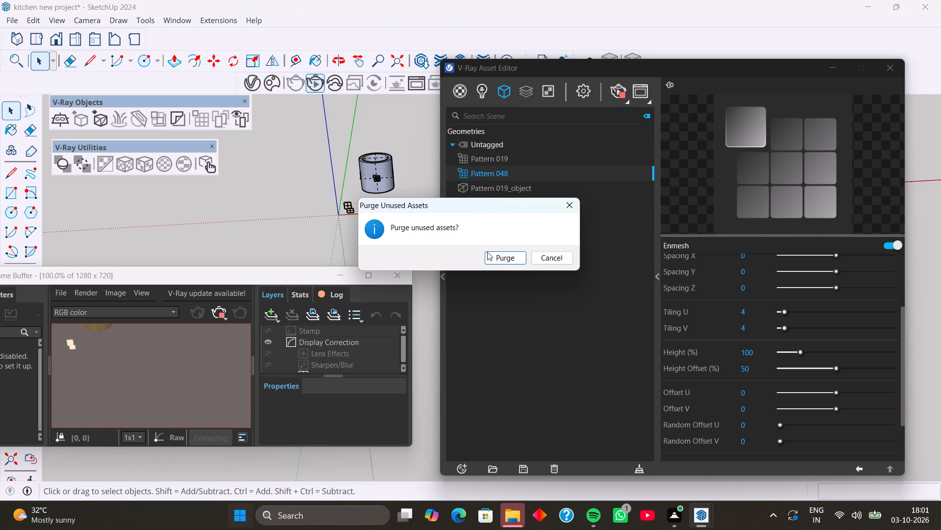
{"action": "left_click", "coordinate": [494, 262]}
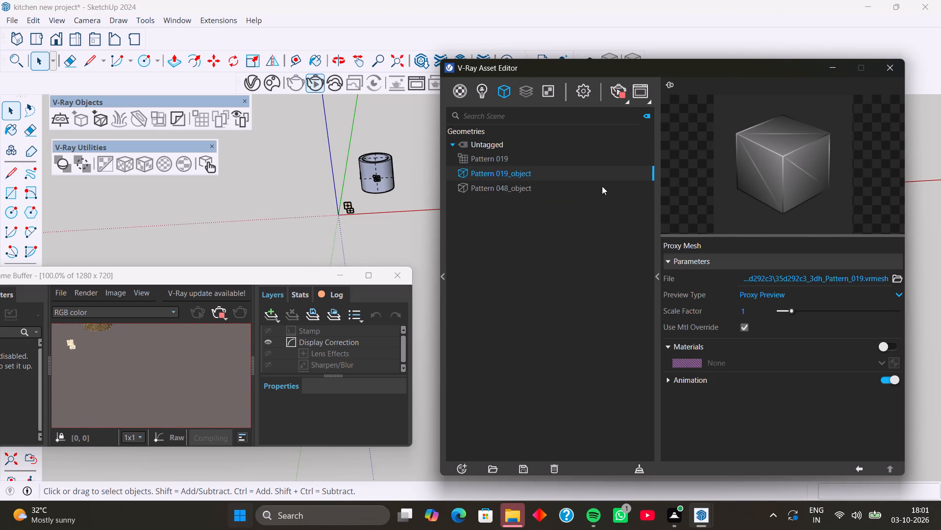
{"action": "left_click", "coordinate": [637, 474]}
{"action": "left_click", "coordinate": [502, 259]}
Inspect the proxy mesh parameters of the Pattern 019_object geometry.
{"action": "left_click", "coordinate": [531, 173]}
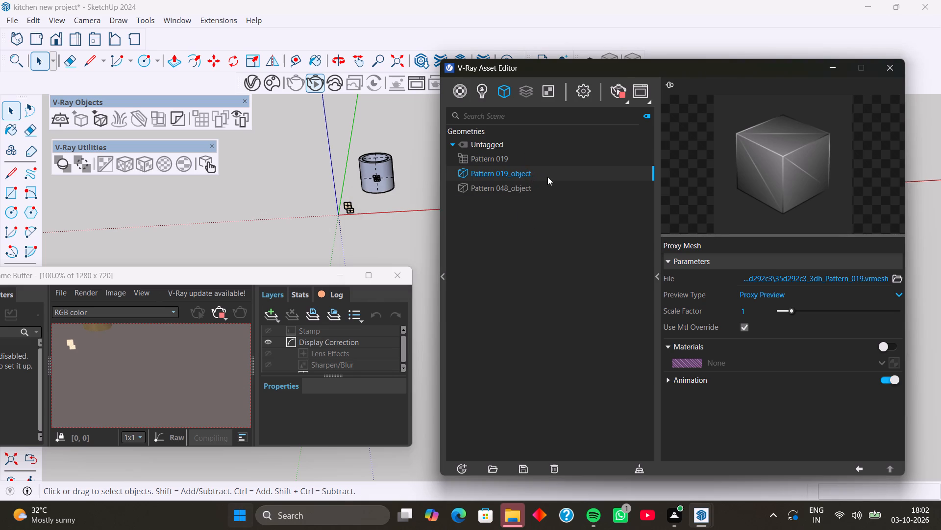
{"action": "left_click", "coordinate": [557, 172]}
{"action": "double_click", "coordinate": [557, 172]}
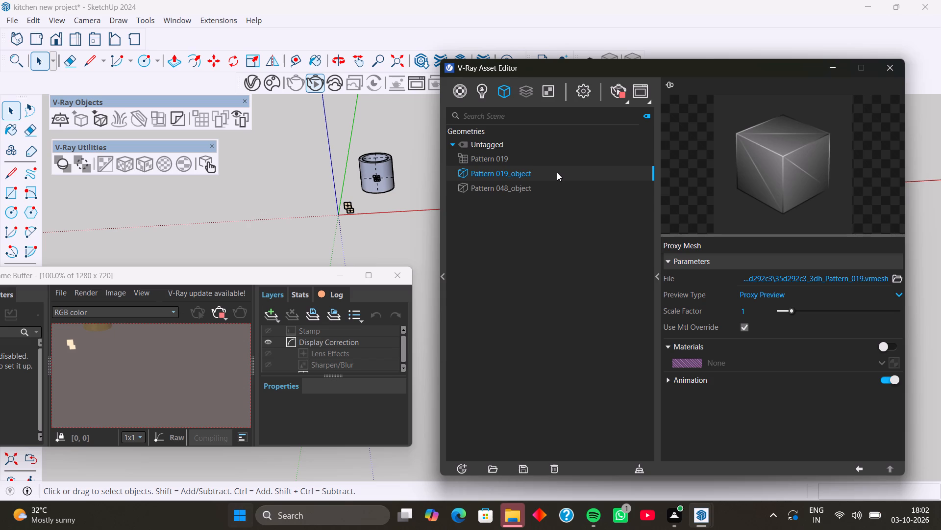
{"action": "left_click", "coordinate": [557, 172]}
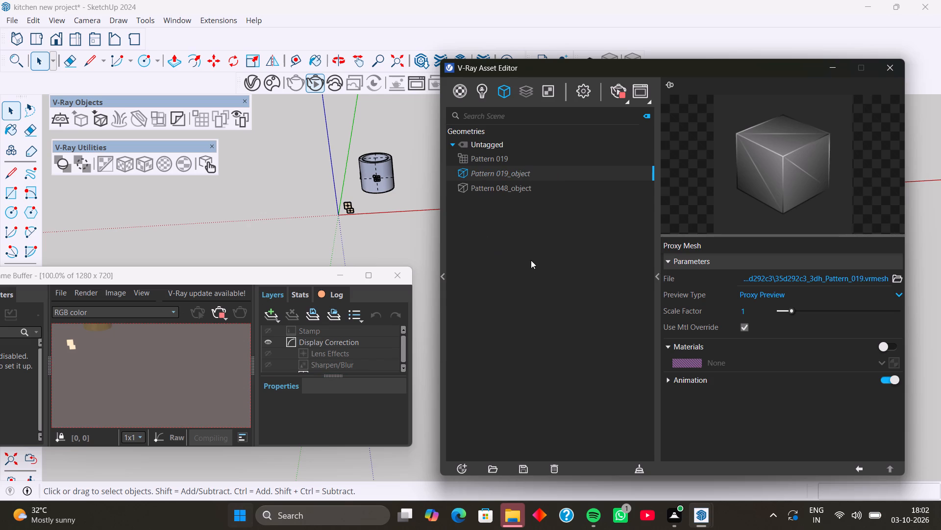
{"action": "left_click", "coordinate": [532, 261]}
{"action": "scroll", "coordinate": [740, 281], "scroll_direction": "down", "scroll_amount": 4}
{"action": "scroll", "coordinate": [743, 303], "scroll_direction": "up", "scroll_amount": 3}
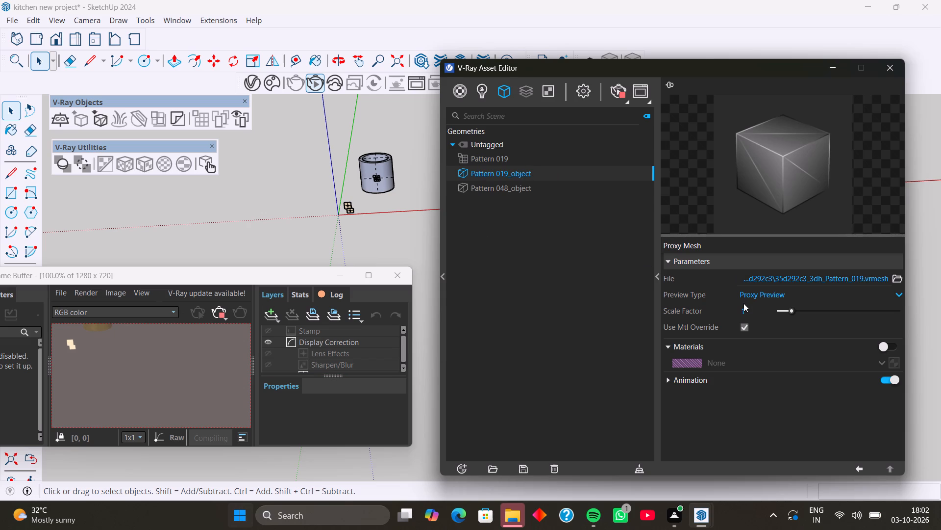
{"action": "scroll", "coordinate": [743, 303], "scroll_direction": "up", "scroll_amount": 1}
{"action": "scroll", "coordinate": [675, 270], "scroll_direction": "up", "scroll_amount": 4}
Set both Tiling U and Tiling V of the Pattern 019 Enmesh to 5.
{"action": "left_click", "coordinate": [854, 466]}
{"action": "left_click", "coordinate": [750, 346]}
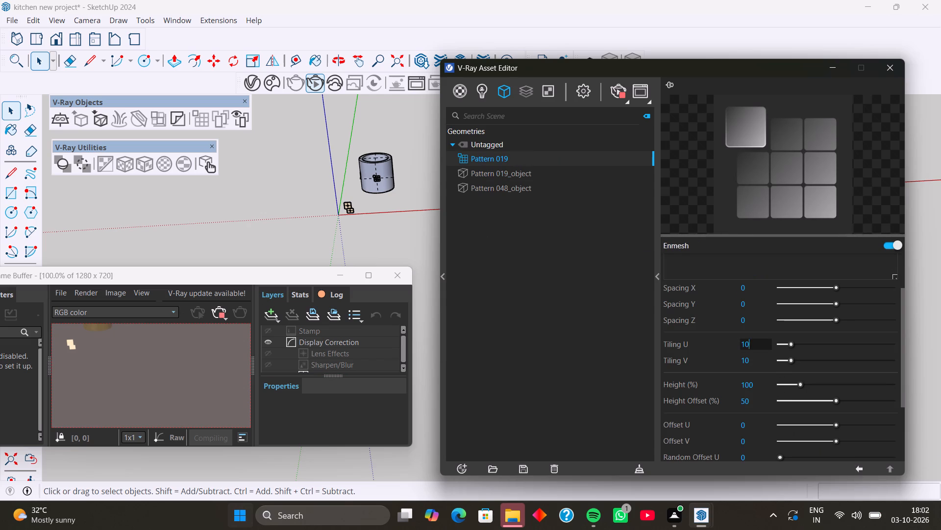
{"action": "key", "text": "BackSpace"}
{"action": "key", "text": "BackSpace"}
{"action": "key", "text": "BackSpace"}
{"action": "key", "text": "5"}
{"action": "key", "text": "Return"}
{"action": "left_click", "coordinate": [757, 360]}
{"action": "key", "text": "BackSpace"}
{"action": "key", "text": "BackSpace"}
{"action": "key", "text": "5"}
{"action": "key", "text": "Return"}
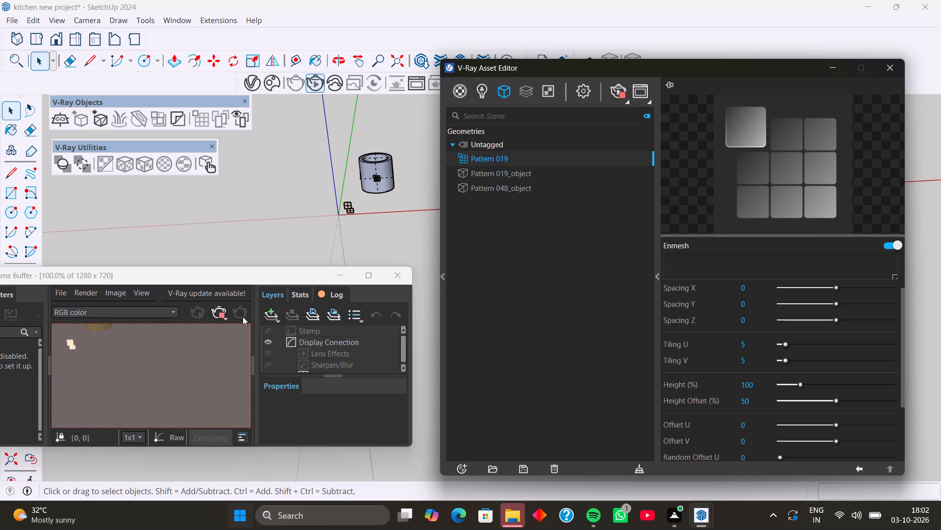
Stop the interactive render and examine the cylinder's surface up close in the frame buffer.
{"action": "left_click", "coordinate": [220, 314]}
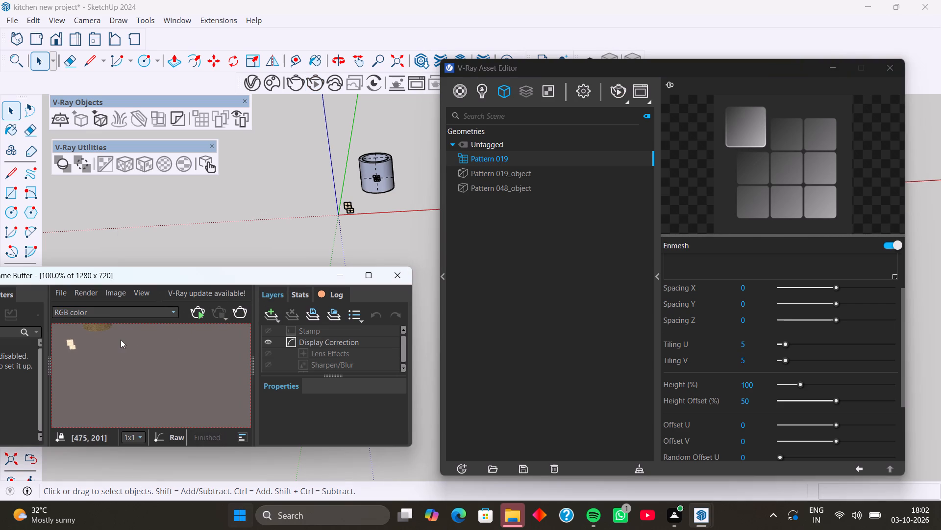
{"action": "middle_click_drag", "start_coordinate": [123, 359], "coordinate": [155, 409]}
{"action": "scroll", "coordinate": [128, 345], "scroll_direction": "up", "scroll_amount": 2}
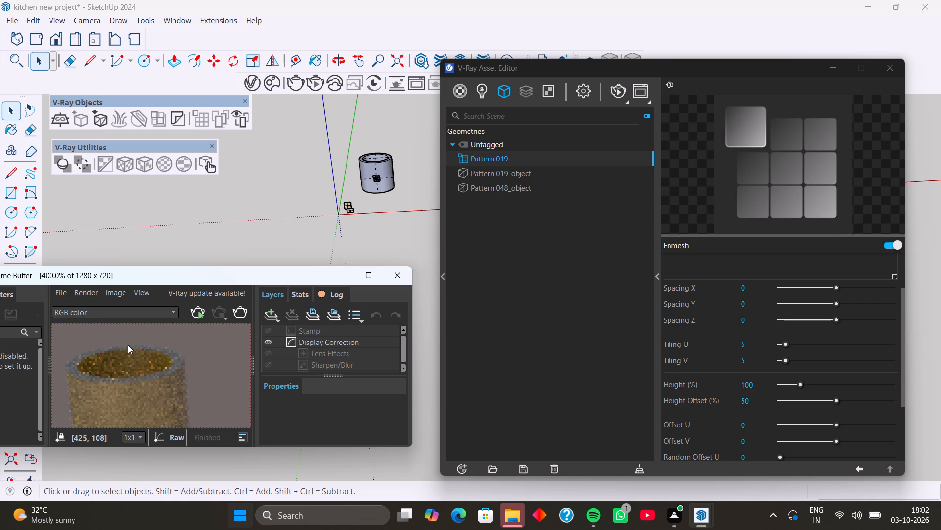
{"action": "scroll", "coordinate": [128, 345], "scroll_direction": "down", "scroll_amount": 1}
{"action": "scroll", "coordinate": [123, 369], "scroll_direction": "up", "scroll_amount": 2}
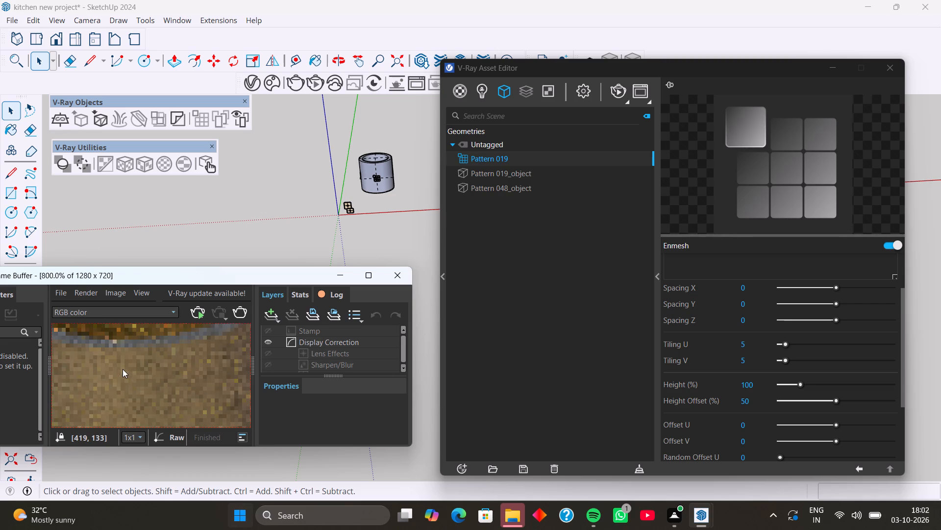
{"action": "scroll", "coordinate": [123, 369], "scroll_direction": "down", "scroll_amount": 1}
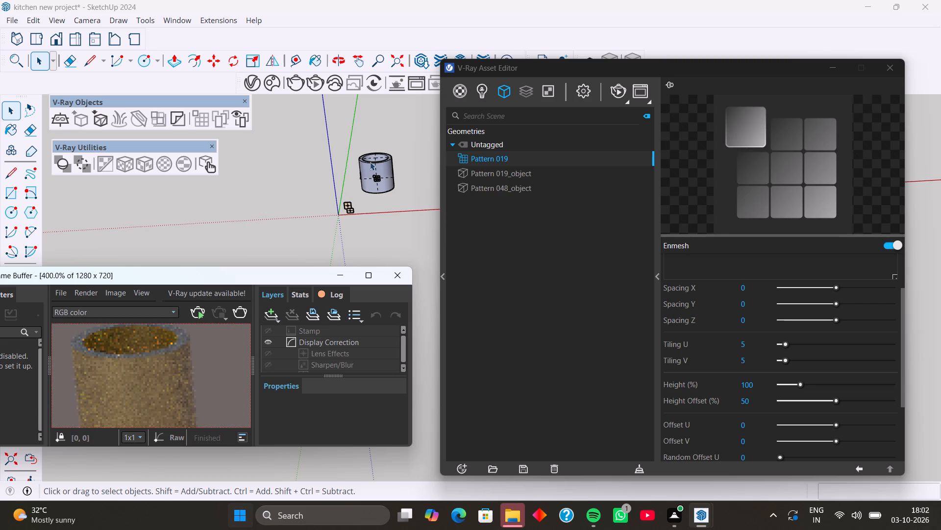
{"action": "scroll", "coordinate": [386, 164], "scroll_direction": "up", "scroll_amount": 3}
{"action": "scroll", "coordinate": [138, 354], "scroll_direction": "up", "scroll_amount": 3}
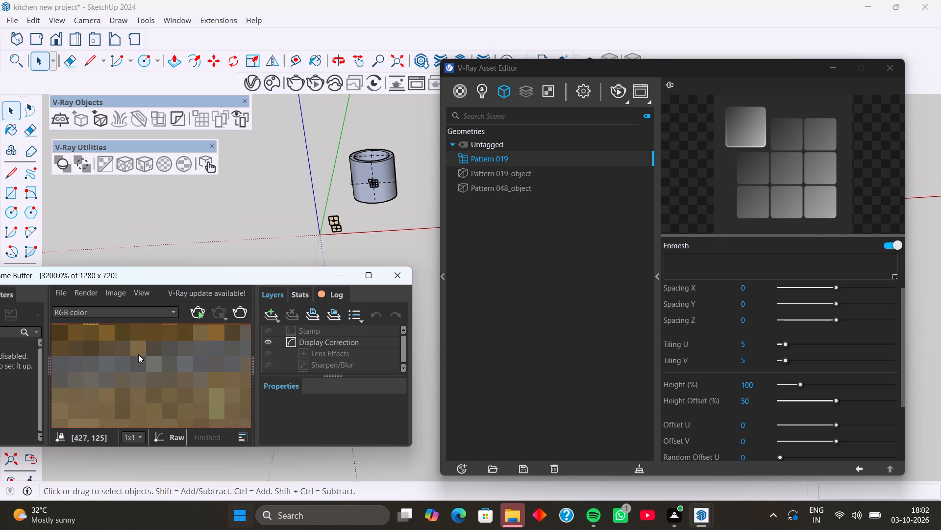
{"action": "scroll", "coordinate": [151, 344], "scroll_direction": "down", "scroll_amount": 2}
Restart the interactive render and examine the cylinder with the new tiling, close up and from farther out.
{"action": "left_click", "coordinate": [200, 314]}
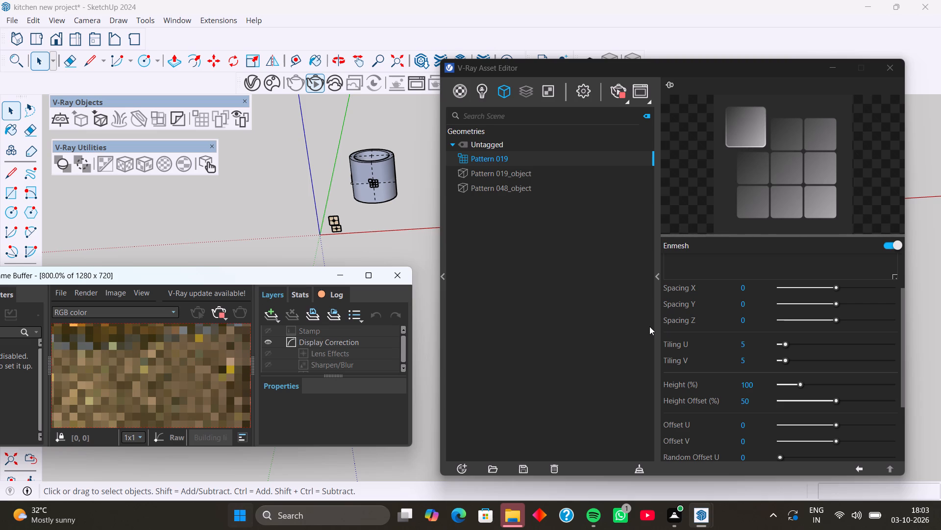
{"action": "left_click_drag", "start_coordinate": [654, 328], "coordinate": [825, 400]}
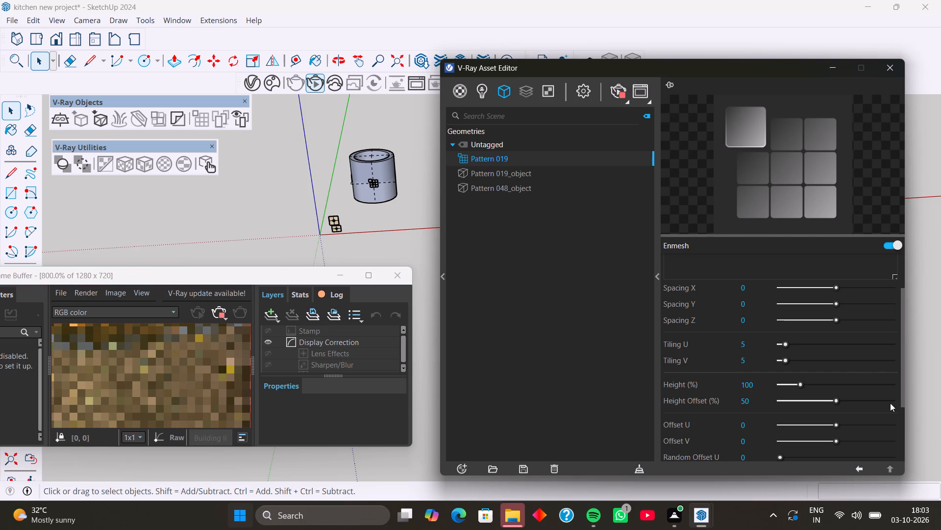
{"action": "scroll", "coordinate": [131, 214], "scroll_direction": "down", "scroll_amount": 1}
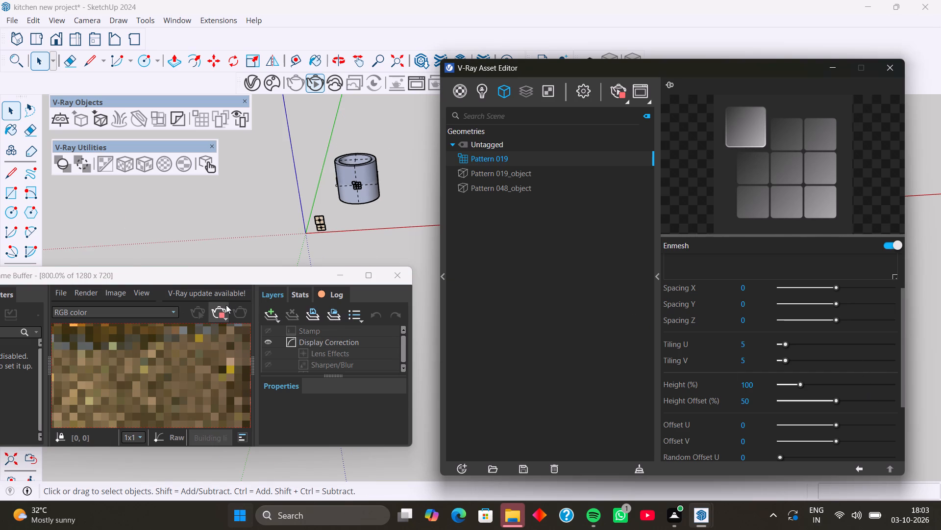
{"action": "left_click", "coordinate": [219, 317]}
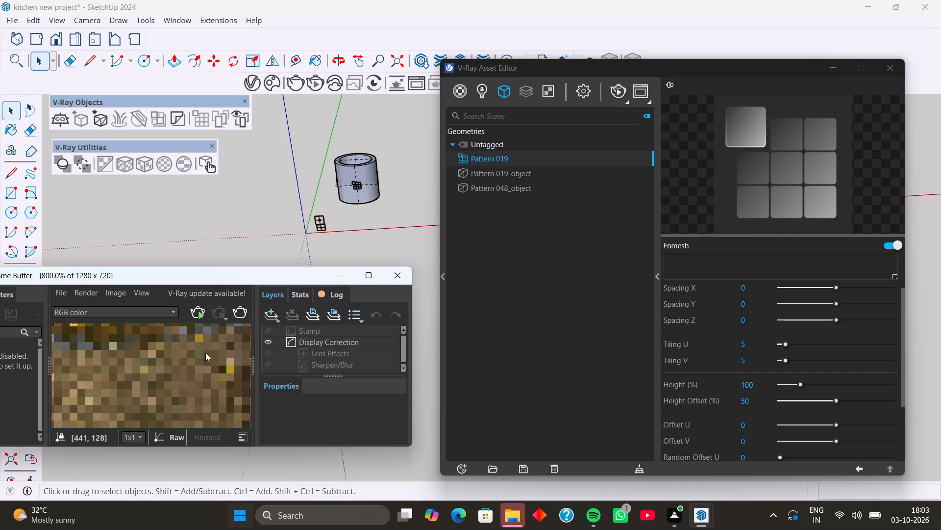
{"action": "scroll", "coordinate": [181, 369], "scroll_direction": "down", "scroll_amount": 1}
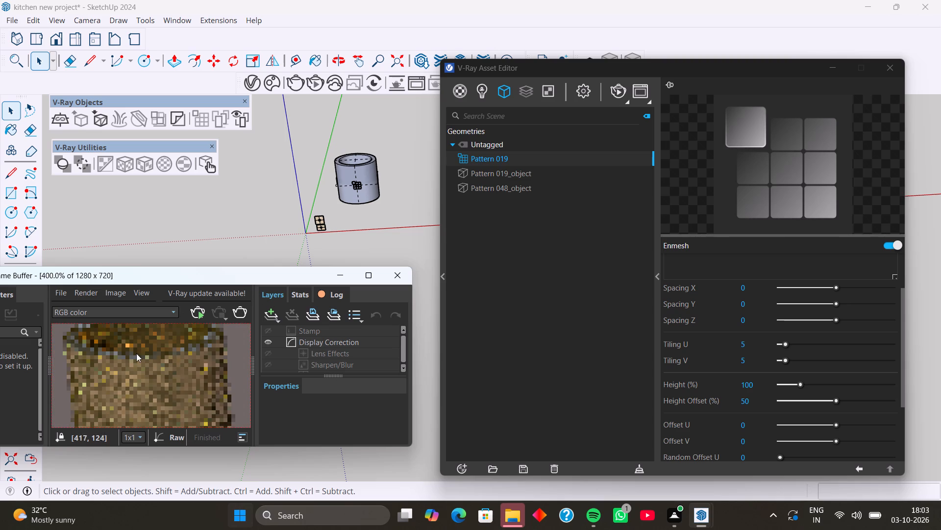
{"action": "middle_click_drag", "start_coordinate": [149, 385], "coordinate": [170, 371]}
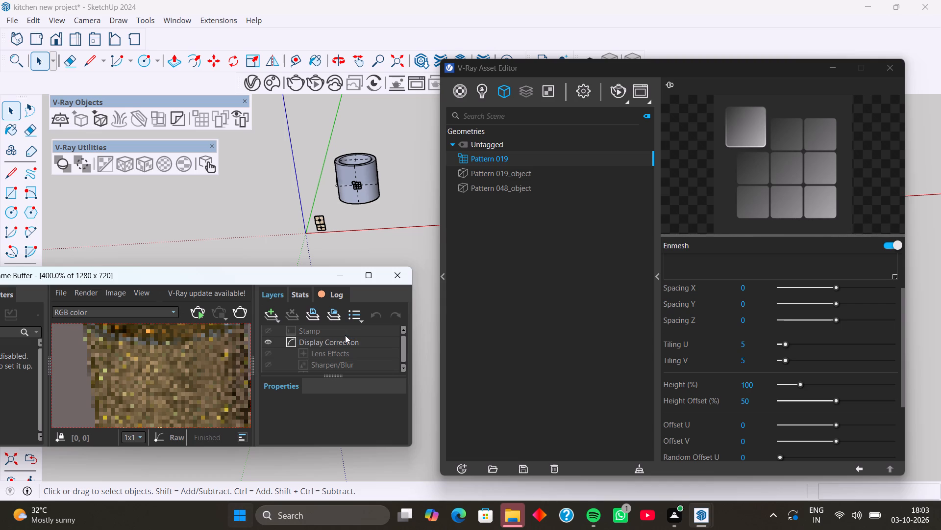
{"action": "left_click", "coordinate": [197, 311]}
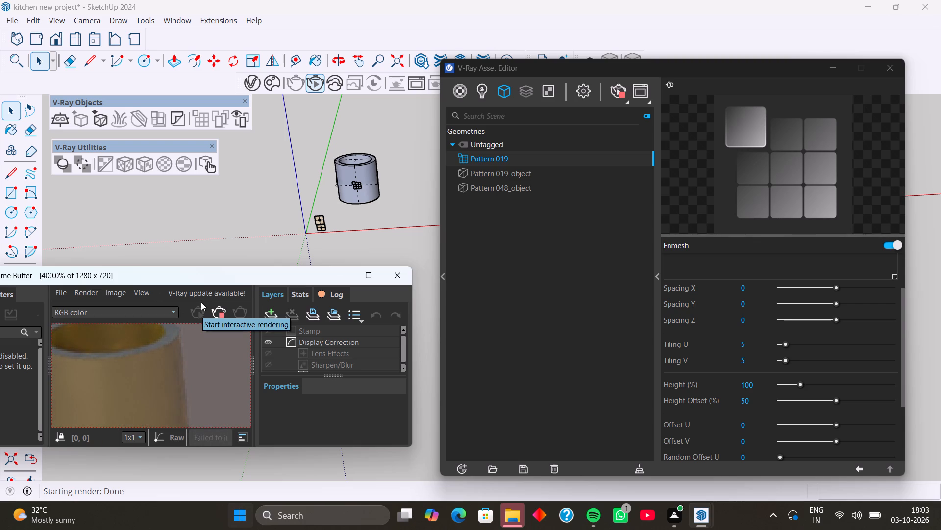
{"action": "scroll", "coordinate": [171, 366], "scroll_direction": "down", "scroll_amount": 1}
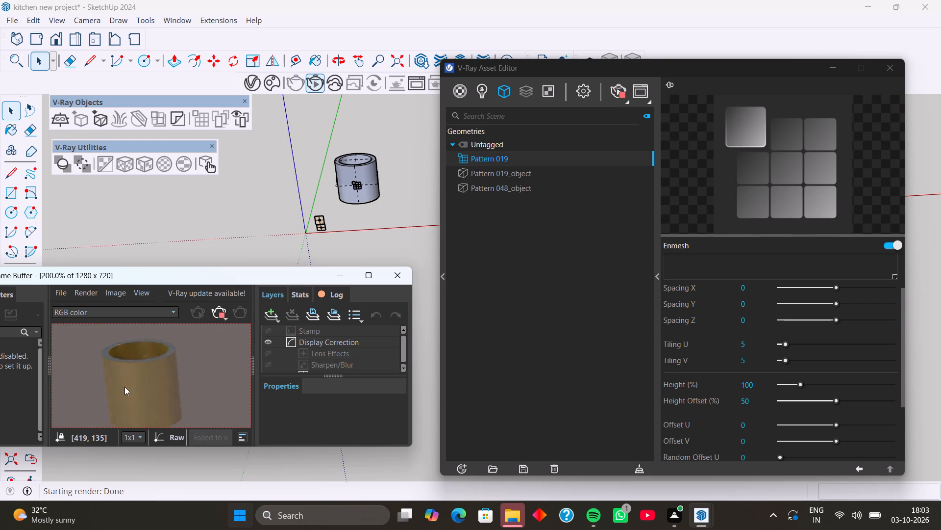
{"action": "scroll", "coordinate": [127, 382], "scroll_direction": "up", "scroll_amount": 1}
{"action": "scroll", "coordinate": [138, 369], "scroll_direction": "down", "scroll_amount": 3}
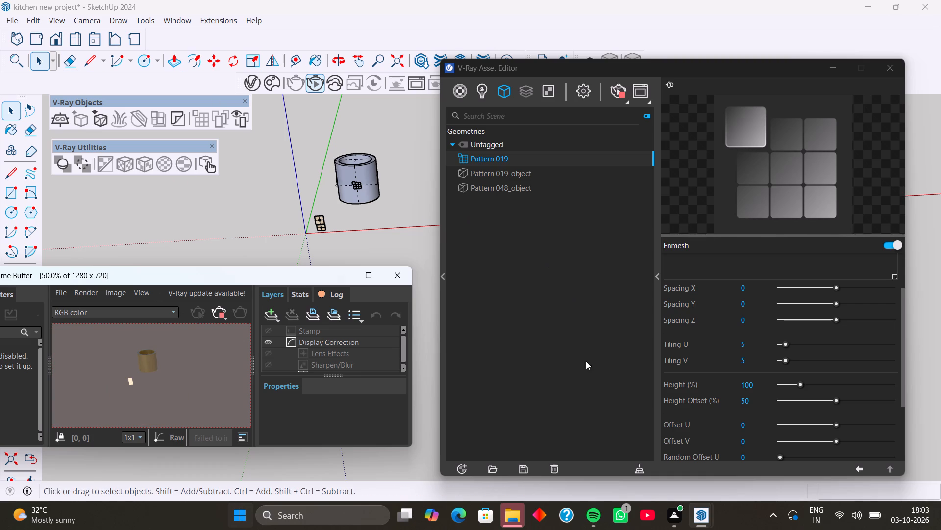
Purge the unused V-Ray assets from the scene.
{"action": "left_click", "coordinate": [638, 473]}
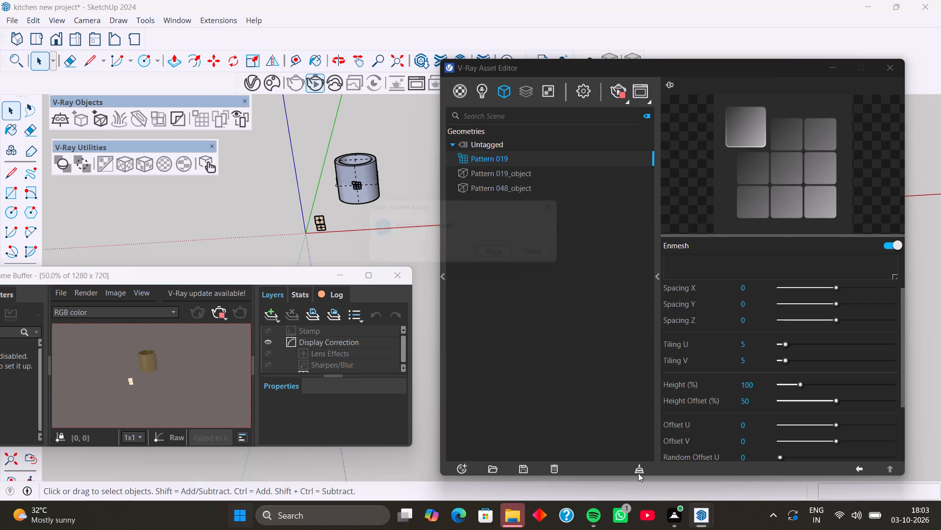
{"action": "left_click", "coordinate": [500, 252]}
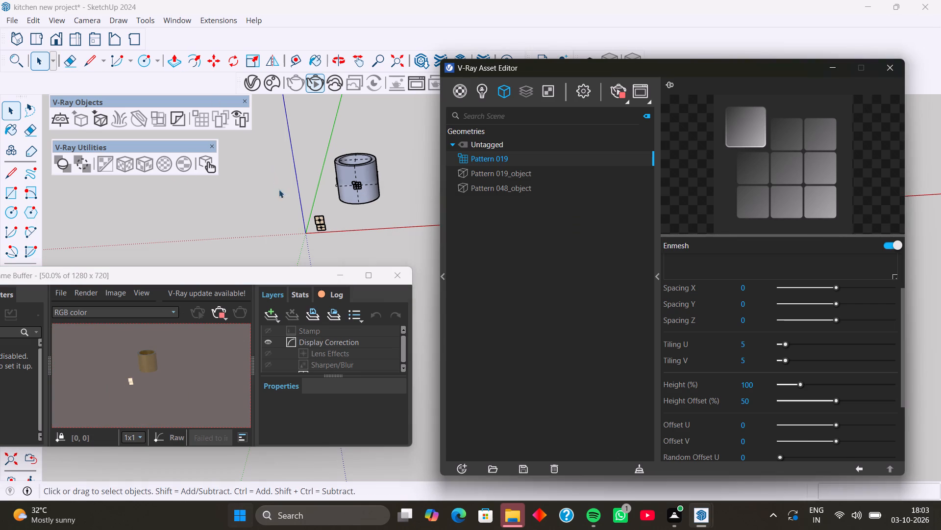
Delete the two small pattern object tiles next to the model origin.
{"action": "left_click_drag", "start_coordinate": [280, 194], "coordinate": [386, 251]}
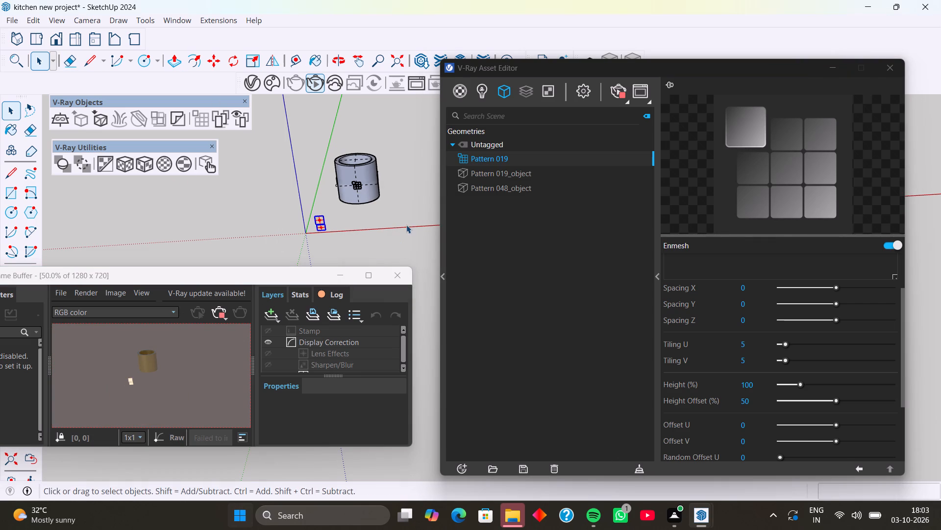
{"action": "key", "text": "Delete"}
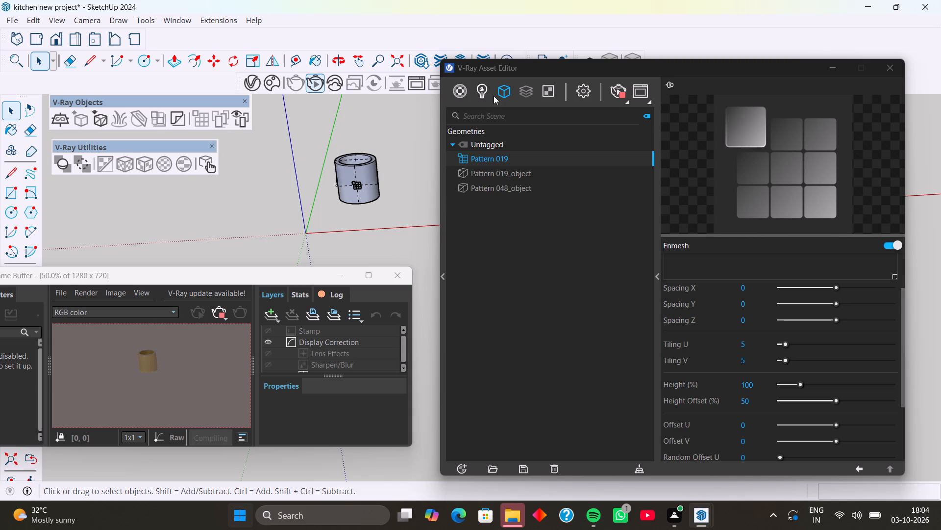
Purge the unused V-Ray assets again after the tile deletion, running the purge twice.
{"action": "left_click", "coordinate": [640, 466]}
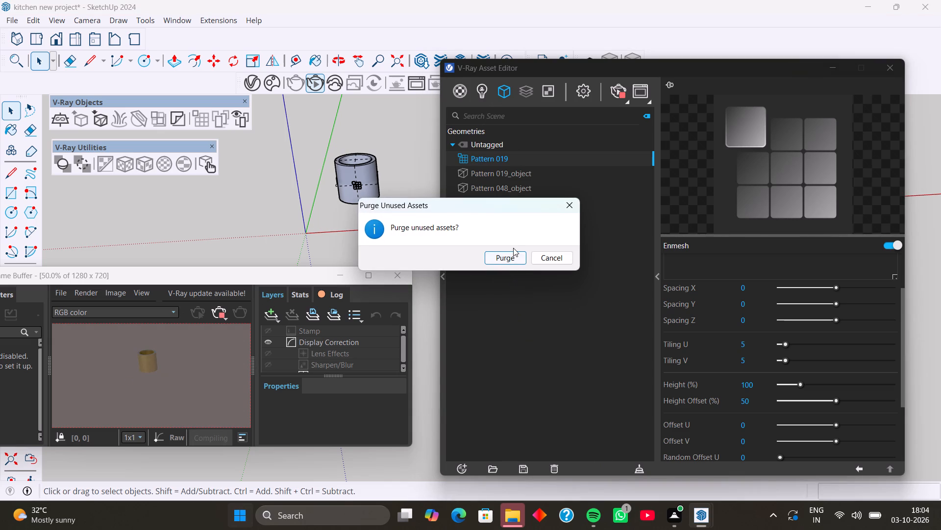
{"action": "left_click", "coordinate": [510, 257]}
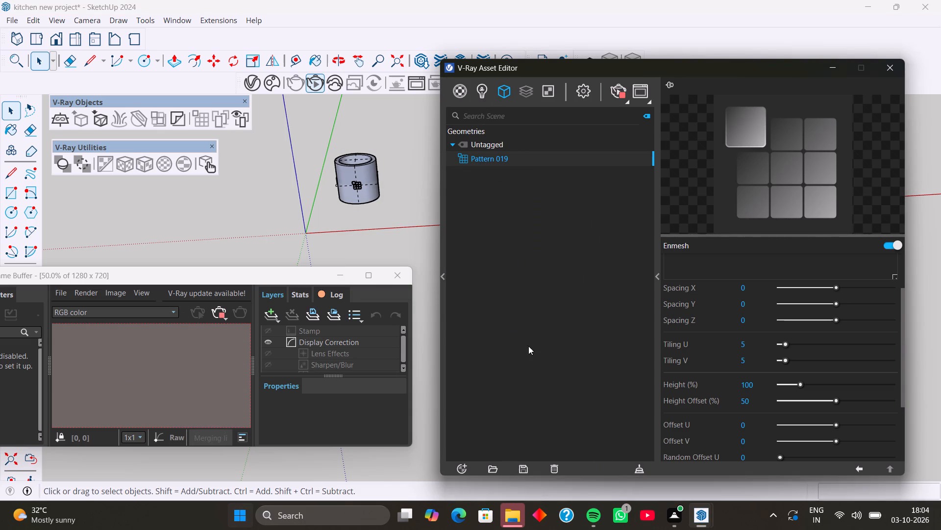
{"action": "left_click", "coordinate": [638, 474]}
{"action": "left_click", "coordinate": [507, 264]}
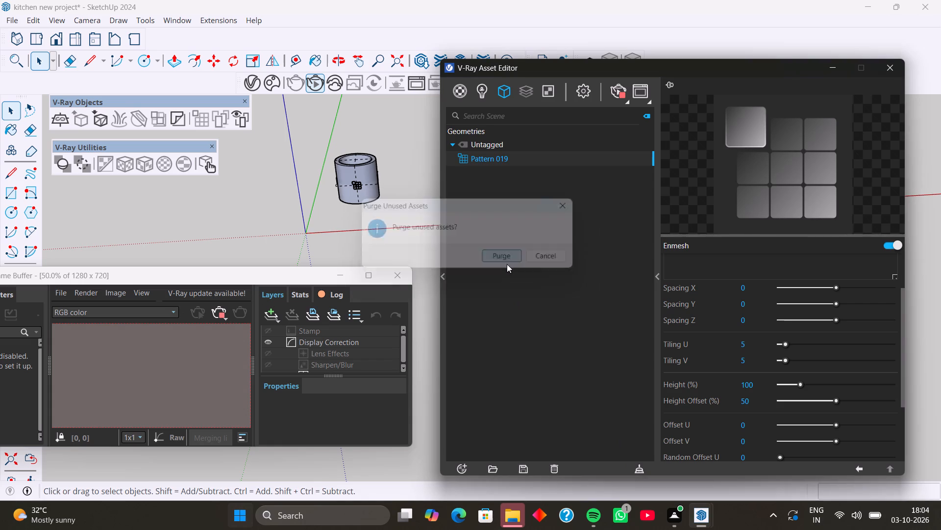
Find Pattern 045 among the Enmesh pattern models in Chaos Cosmos, download it and import it into the scene twice.
{"action": "scroll", "coordinate": [347, 163], "scroll_direction": "up", "scroll_amount": 3}
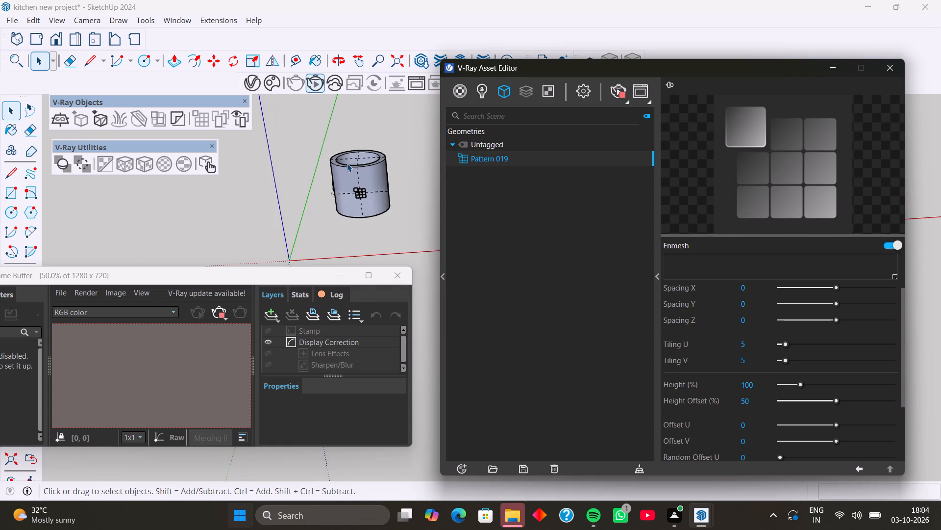
{"action": "scroll", "coordinate": [347, 163], "scroll_direction": "up", "scroll_amount": 5}
{"action": "scroll", "coordinate": [347, 163], "scroll_direction": "down", "scroll_amount": 1}
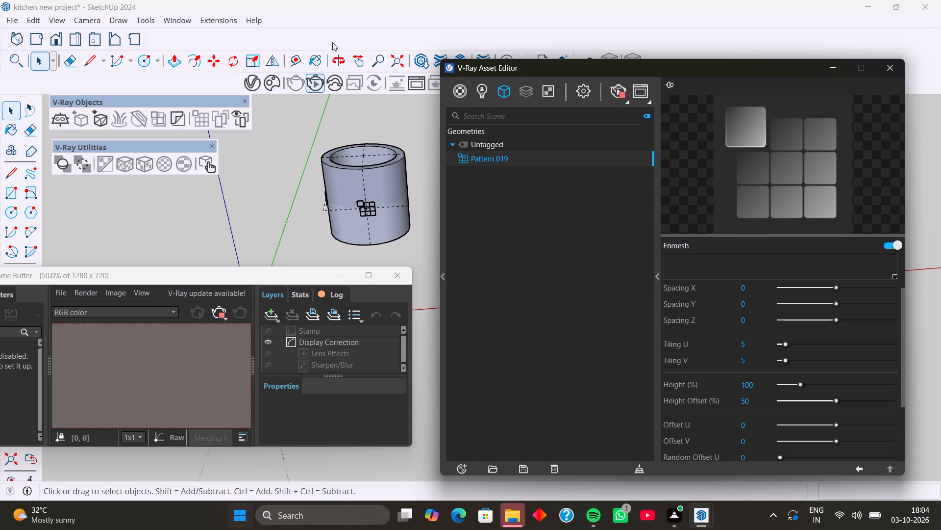
{"action": "left_click", "coordinate": [271, 88]}
{"action": "scroll", "coordinate": [186, 384], "scroll_direction": "down", "scroll_amount": 5}
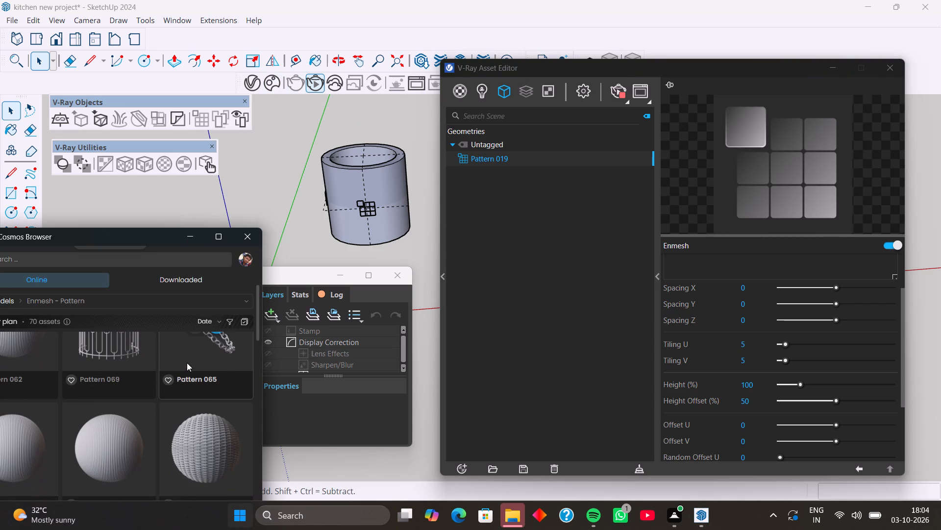
{"action": "scroll", "coordinate": [116, 355], "scroll_direction": "up", "scroll_amount": 2}
{"action": "scroll", "coordinate": [119, 354], "scroll_direction": "down", "scroll_amount": 3}
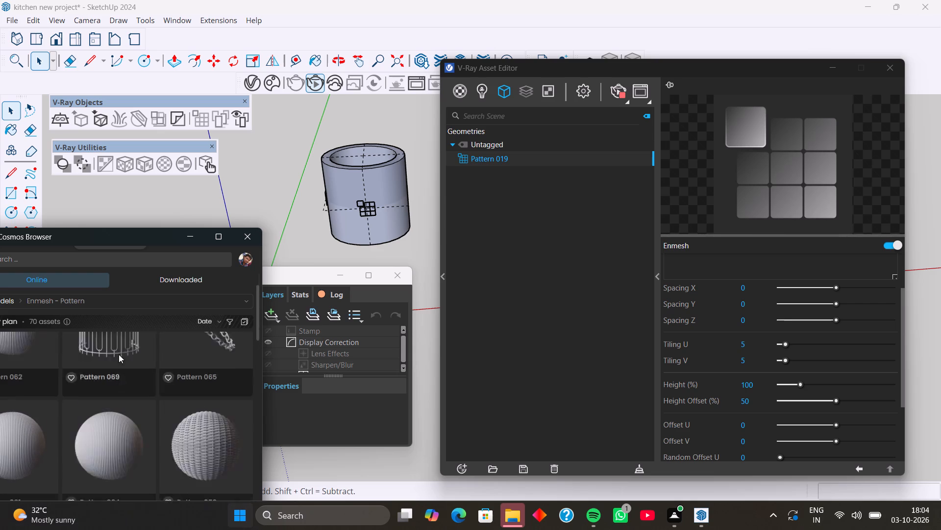
{"action": "scroll", "coordinate": [119, 354], "scroll_direction": "down", "scroll_amount": 9}
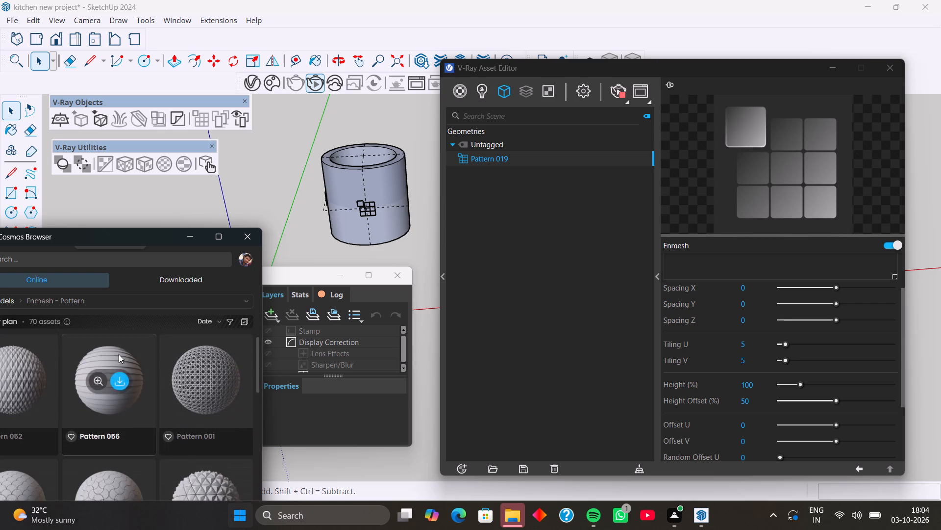
{"action": "scroll", "coordinate": [119, 354], "scroll_direction": "down", "scroll_amount": 7}
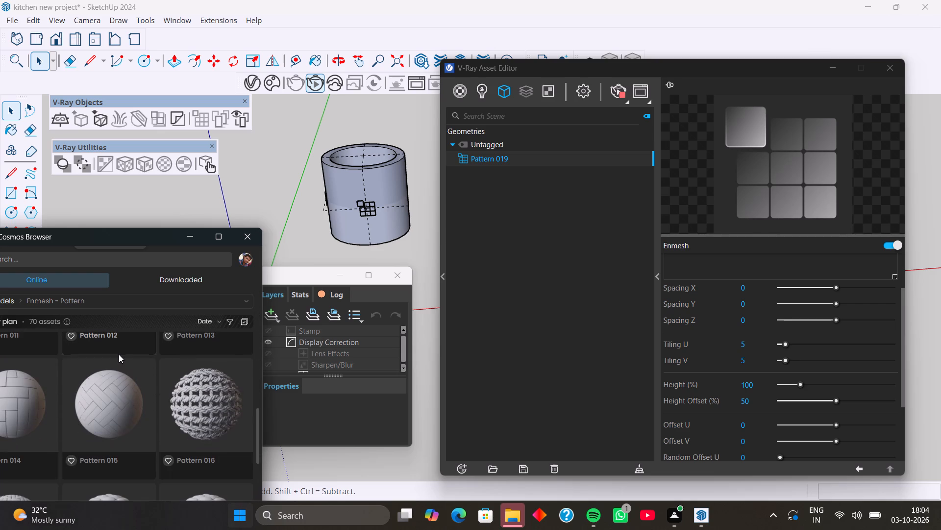
{"action": "scroll", "coordinate": [119, 354], "scroll_direction": "down", "scroll_amount": 7}
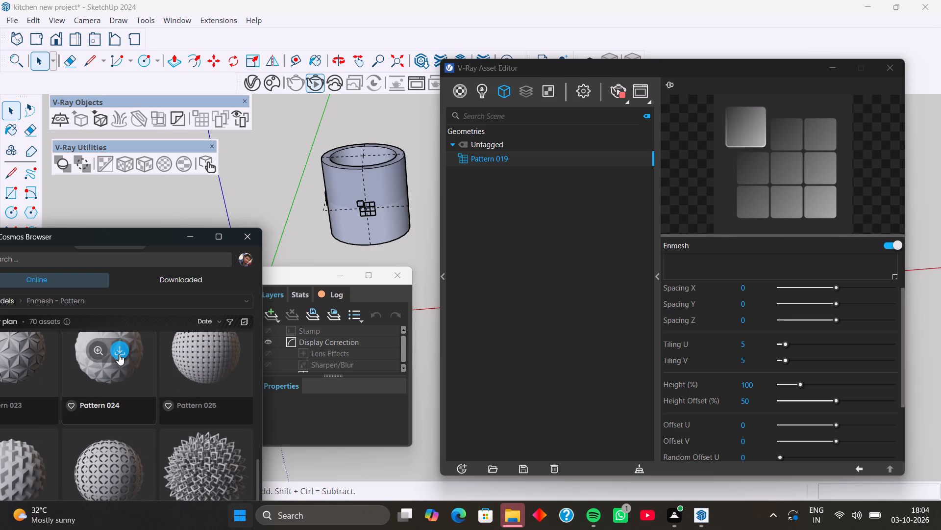
{"action": "scroll", "coordinate": [119, 354], "scroll_direction": "down", "scroll_amount": 4}
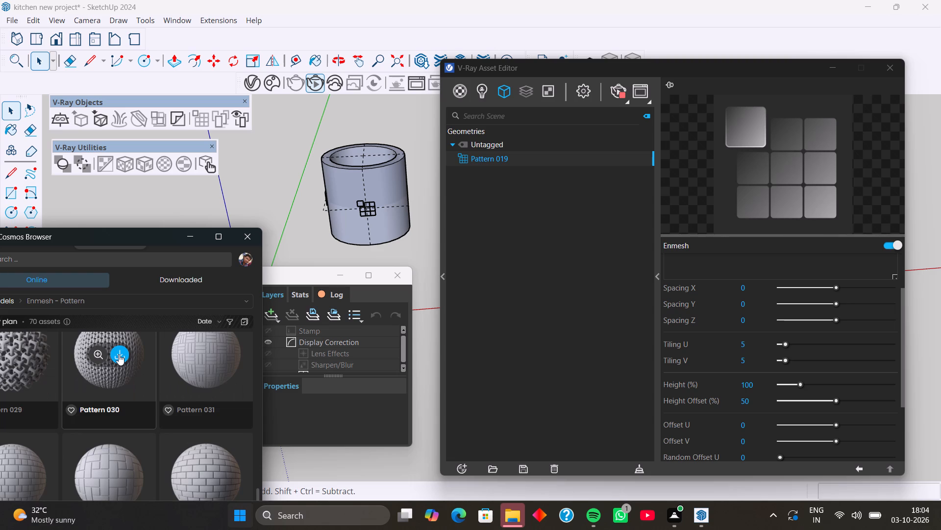
{"action": "scroll", "coordinate": [119, 354], "scroll_direction": "down", "scroll_amount": 7}
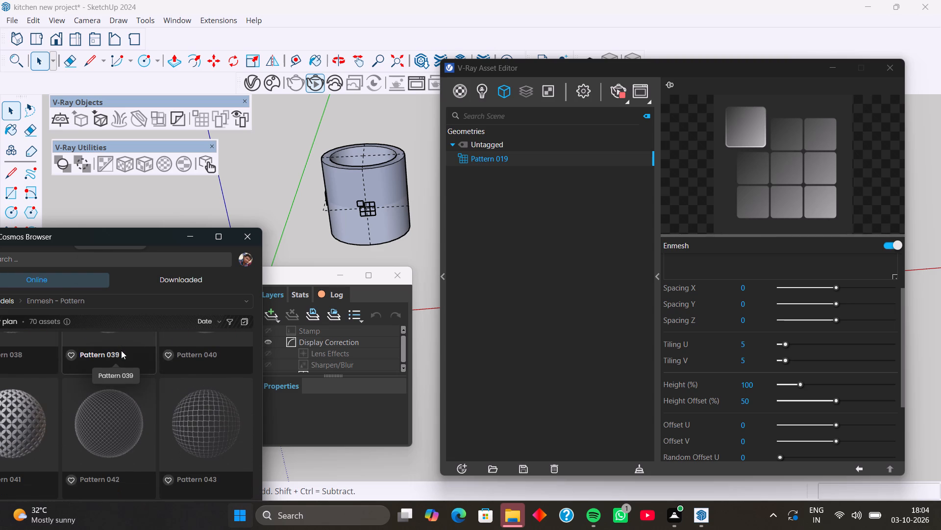
{"action": "scroll", "coordinate": [121, 350], "scroll_direction": "down", "scroll_amount": 3}
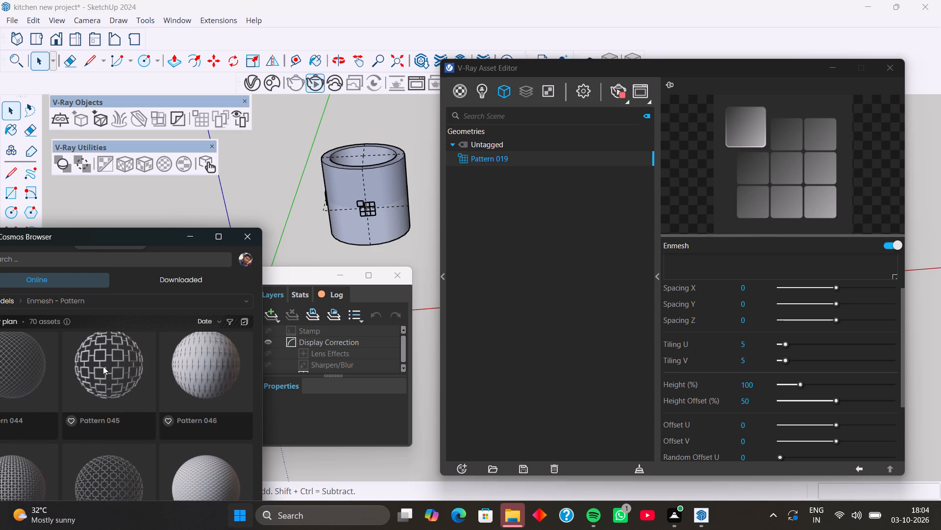
{"action": "left_click", "coordinate": [121, 363]}
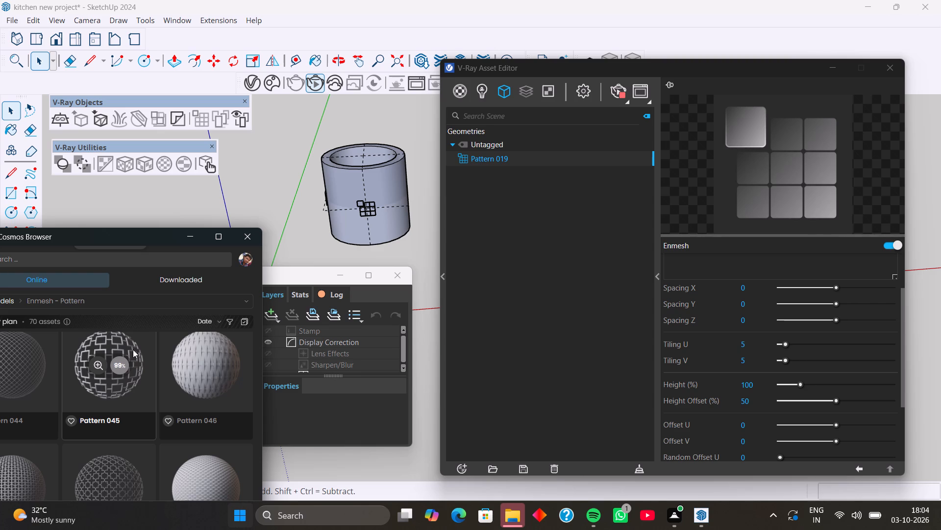
{"action": "left_click", "coordinate": [125, 370]}
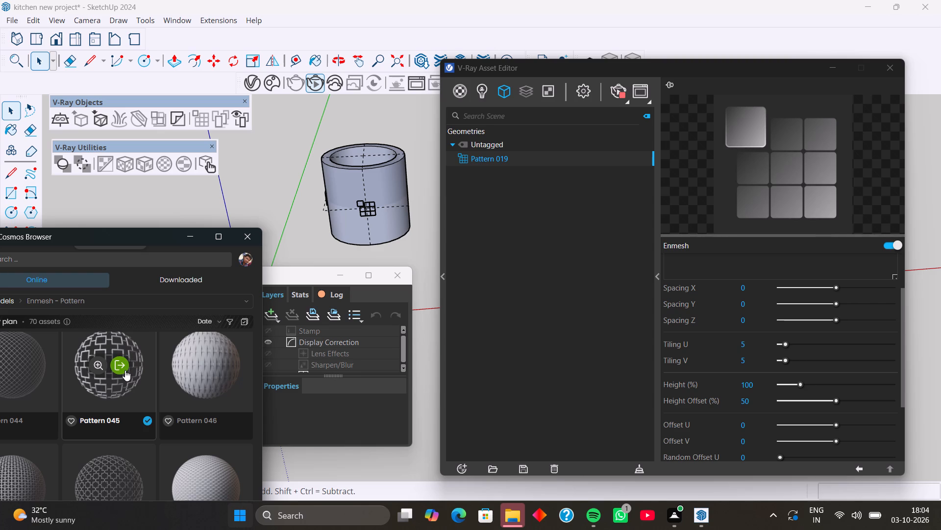
{"action": "left_click", "coordinate": [120, 365]}
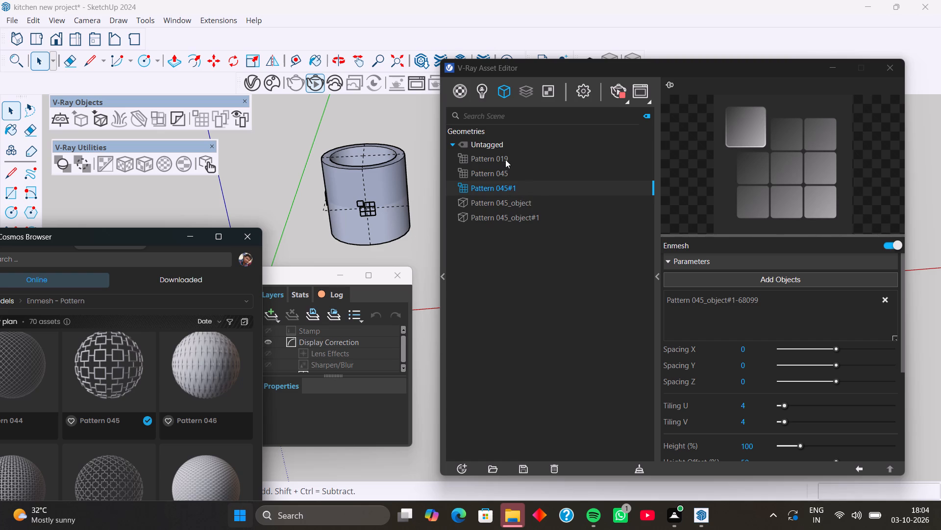
Select the Pattern 045 Enmesh geometry and the hollow cylinder as the object that receives it.
{"action": "left_click", "coordinate": [495, 172]}
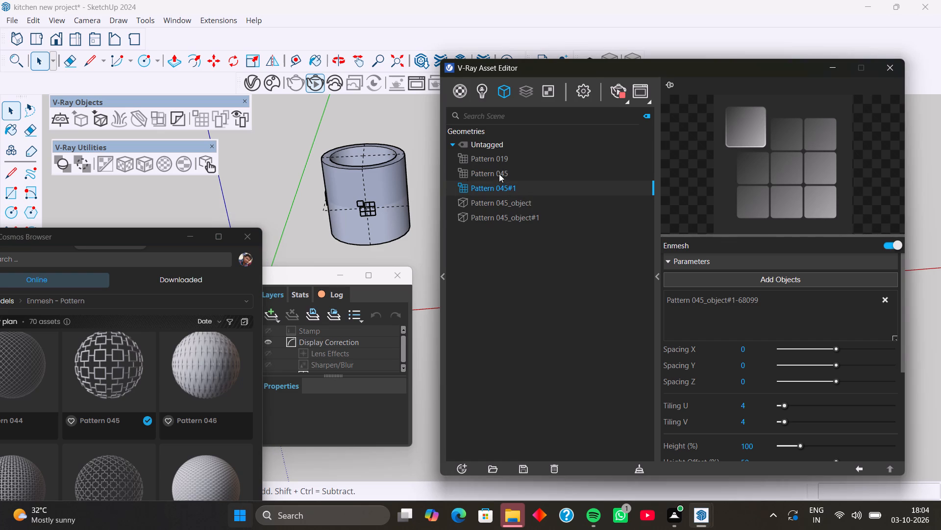
{"action": "left_click", "coordinate": [499, 174]}
{"action": "left_click", "coordinate": [395, 183]}
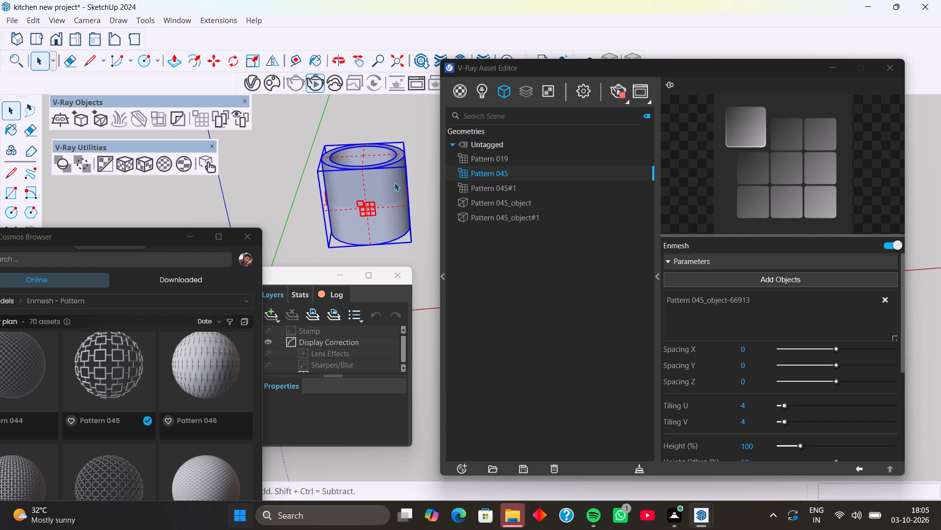
{"action": "scroll", "coordinate": [395, 183], "scroll_direction": "up", "scroll_amount": 4}
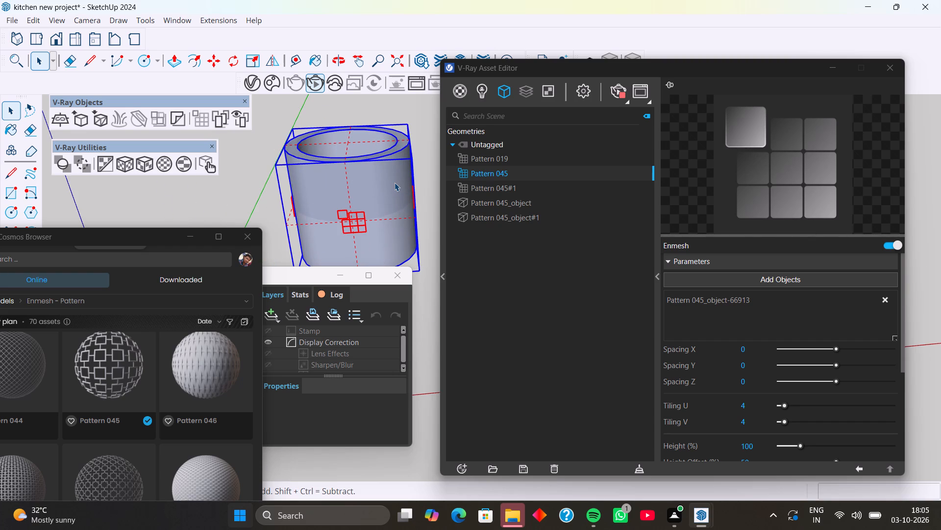
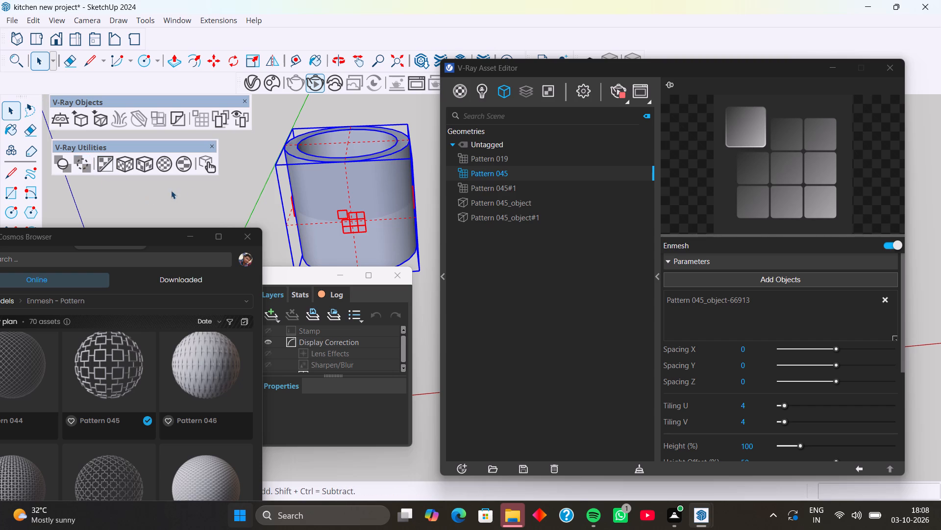
Restart the interactive render and inspect the hollow cylinder's Enmesh surface up close in the frame buffer, then close it.
{"action": "left_click", "coordinate": [163, 236]}
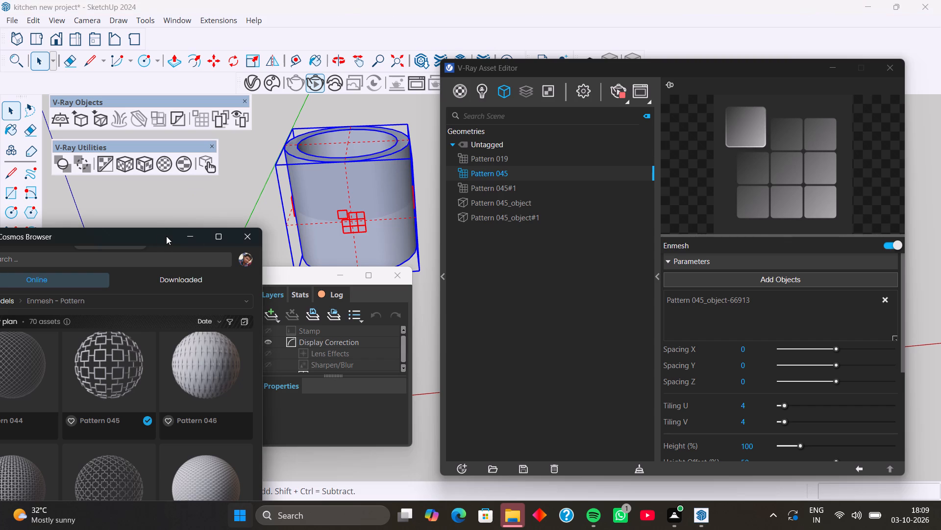
{"action": "left_click", "coordinate": [302, 269]}
{"action": "scroll", "coordinate": [208, 307], "scroll_direction": "down", "scroll_amount": 1}
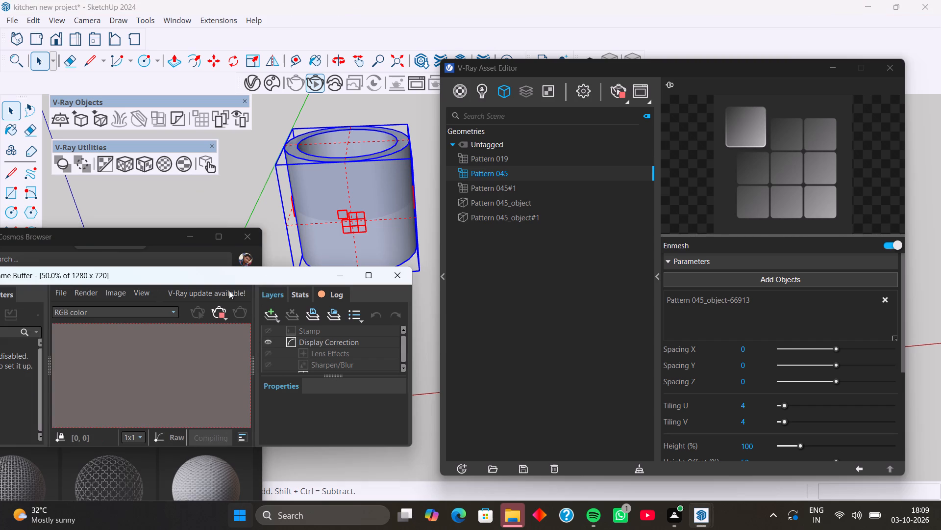
{"action": "scroll", "coordinate": [221, 315], "scroll_direction": "up", "scroll_amount": 1}
{"action": "left_click", "coordinate": [221, 315]}
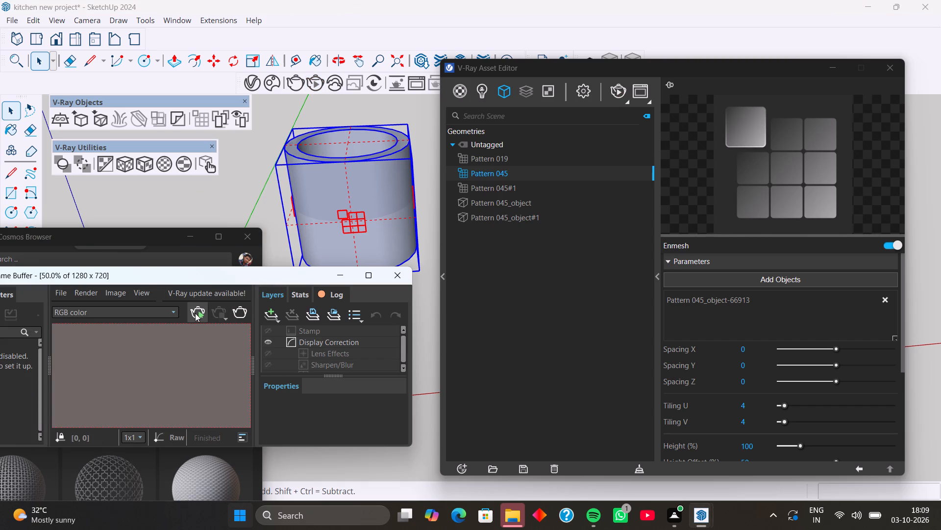
{"action": "left_click", "coordinate": [195, 313]}
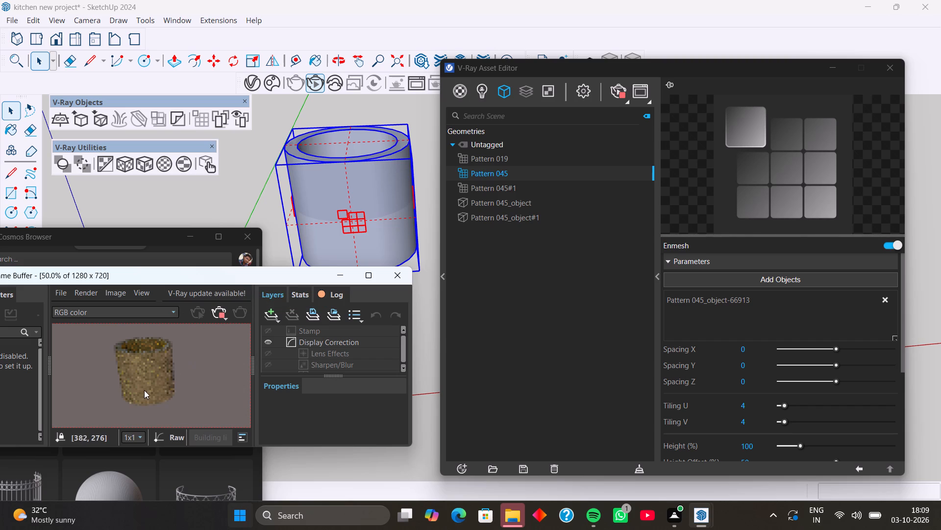
{"action": "scroll", "coordinate": [124, 388], "scroll_direction": "up", "scroll_amount": 1}
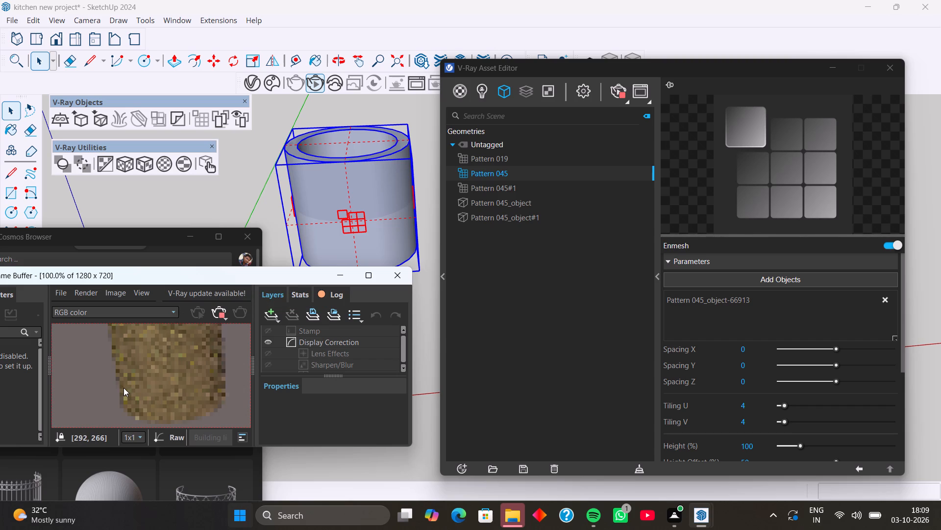
{"action": "scroll", "coordinate": [124, 388], "scroll_direction": "down", "scroll_amount": 1}
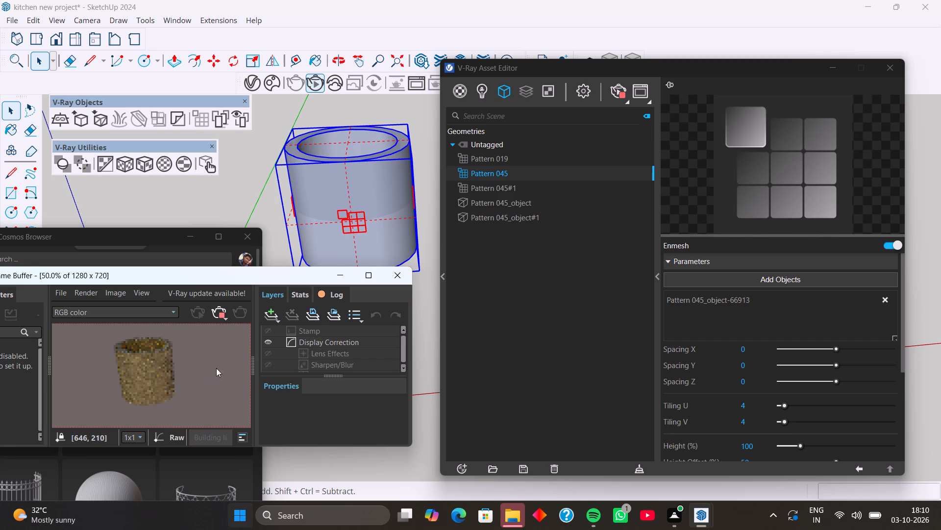
{"action": "left_click", "coordinate": [405, 279]}
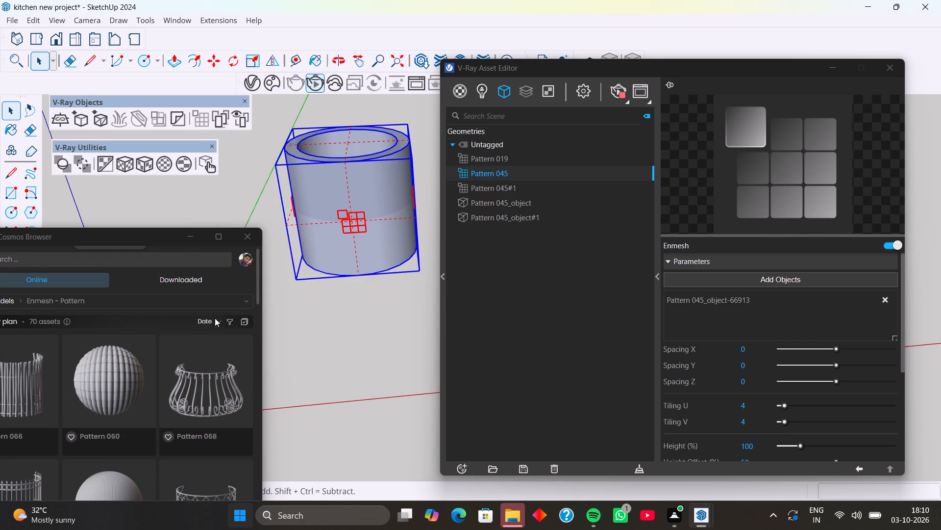
Find Pattern 057 among the Enmesh pattern models in Chaos Cosmos and import it into the scene.
{"action": "left_click_drag", "start_coordinate": [164, 241], "coordinate": [219, 150]}
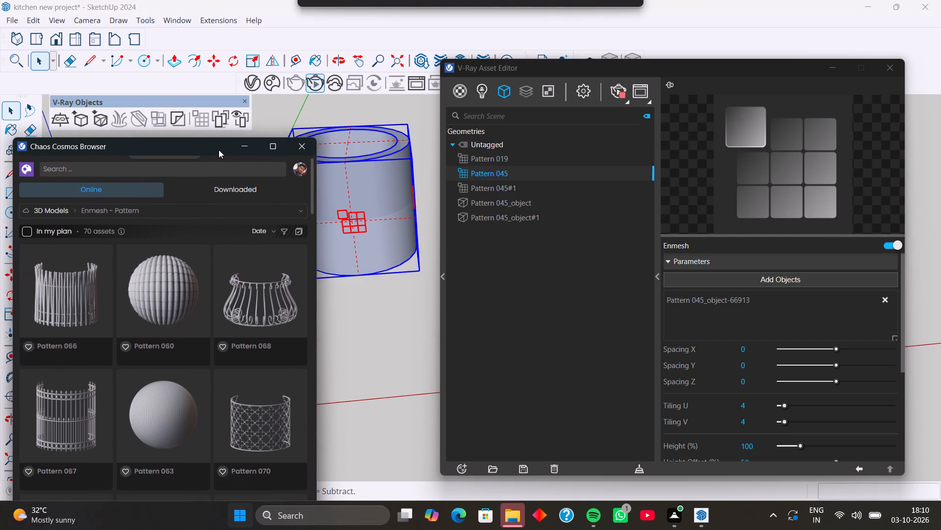
{"action": "left_click_drag", "start_coordinate": [219, 150], "coordinate": [219, 149]}
{"action": "scroll", "coordinate": [121, 328], "scroll_direction": "down", "scroll_amount": 3}
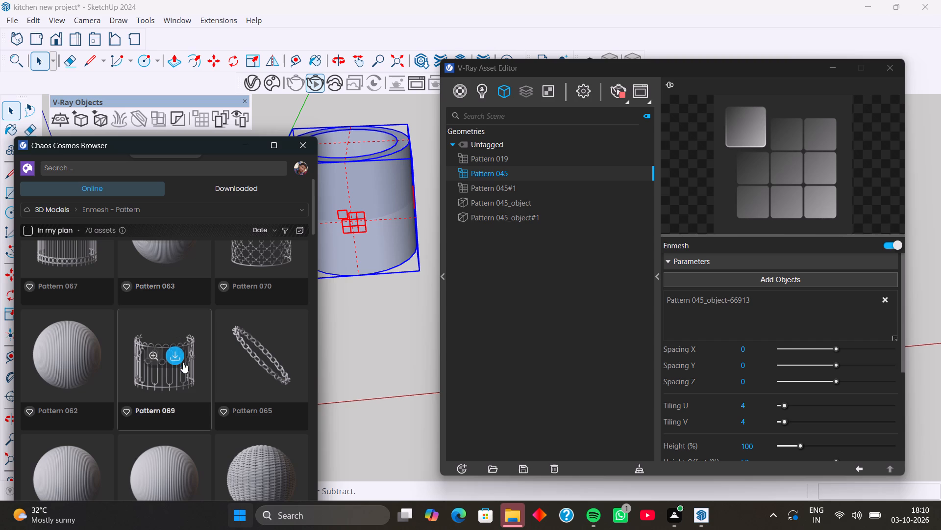
{"action": "scroll", "coordinate": [173, 371], "scroll_direction": "down", "scroll_amount": 2}
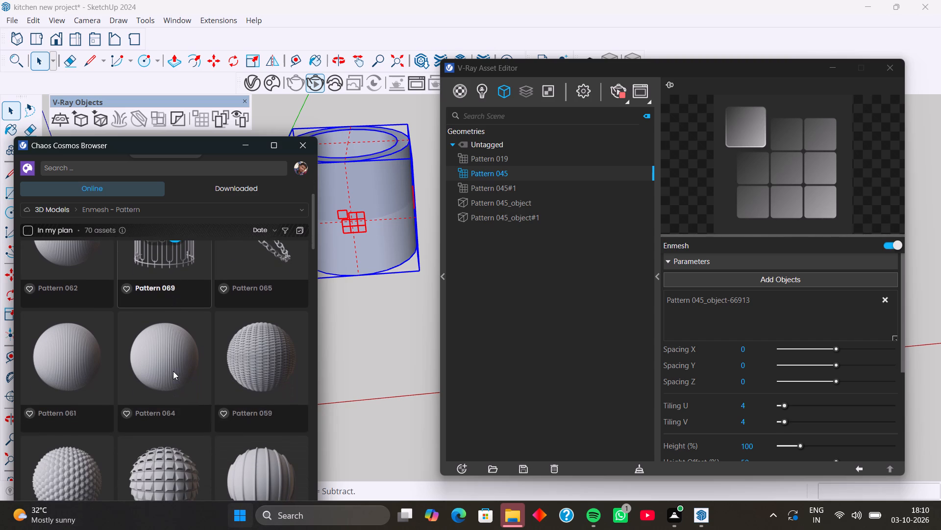
{"action": "scroll", "coordinate": [136, 399], "scroll_direction": "down", "scroll_amount": 3}
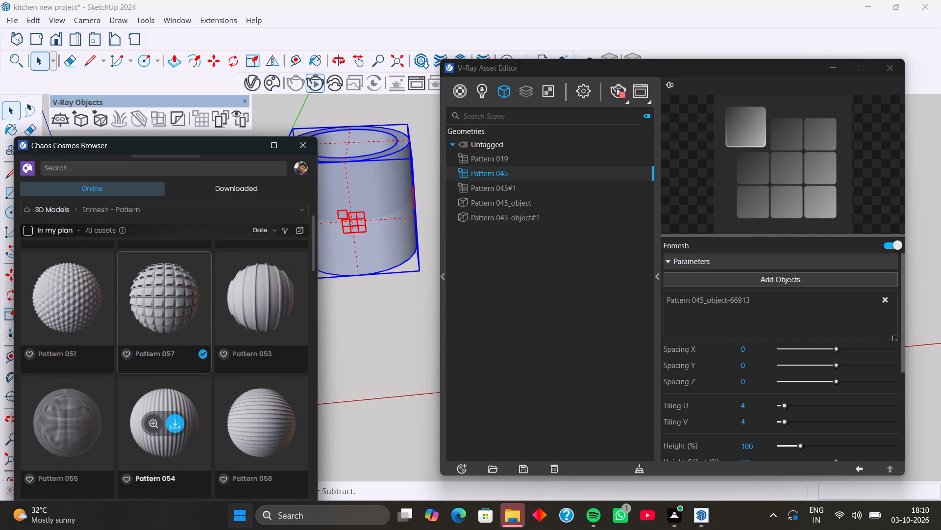
{"action": "left_click", "coordinate": [170, 302]}
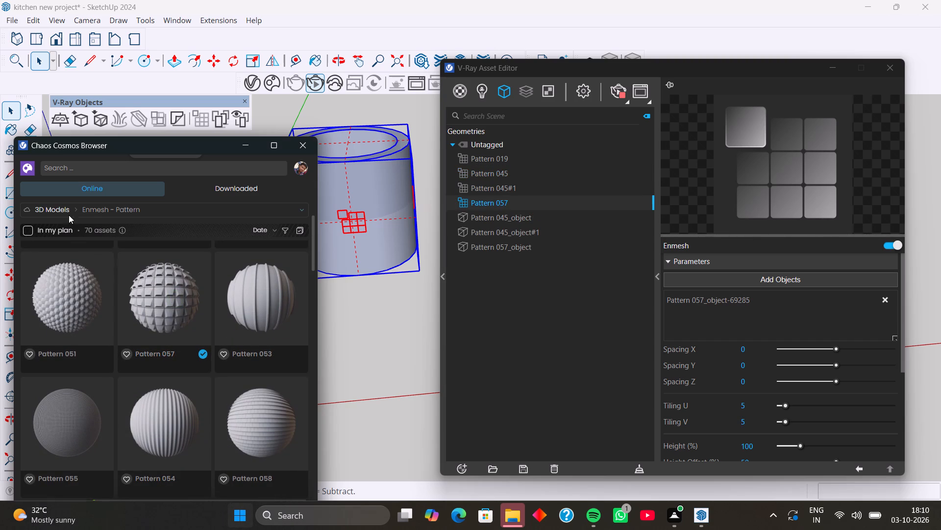
Apply the Pattern 057 Enmesh geometry to the selected hollow cylinder and close the Chaos Cosmos browser.
{"action": "right_click", "coordinate": [553, 204]}
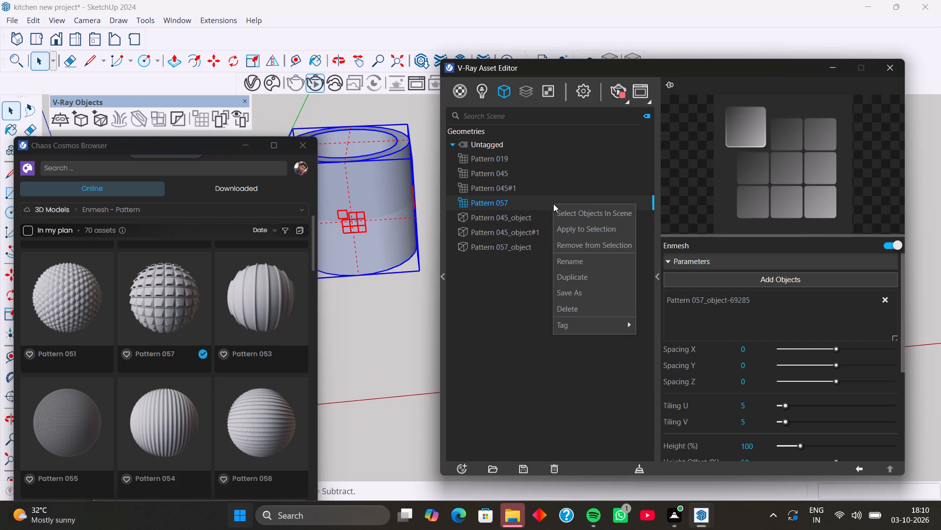
{"action": "left_click", "coordinate": [574, 230]}
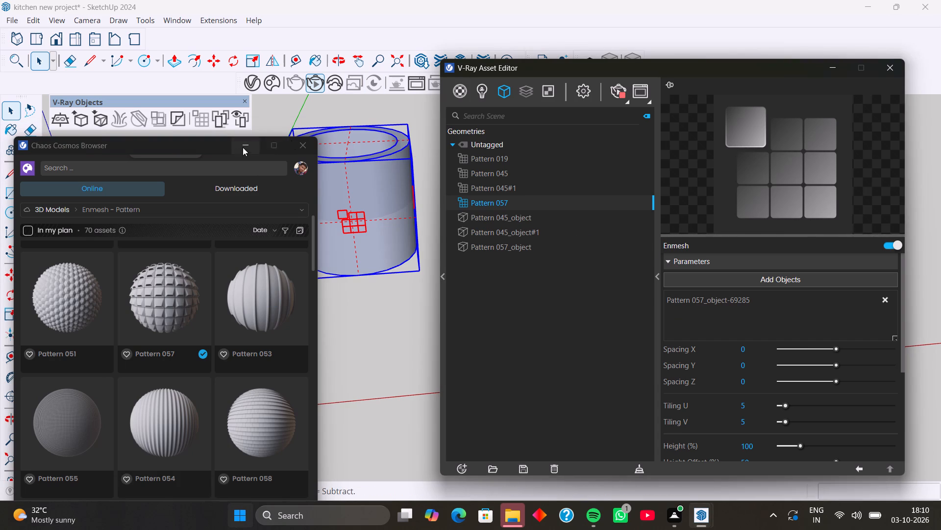
{"action": "left_click", "coordinate": [303, 143]}
{"action": "left_click", "coordinate": [181, 169]}
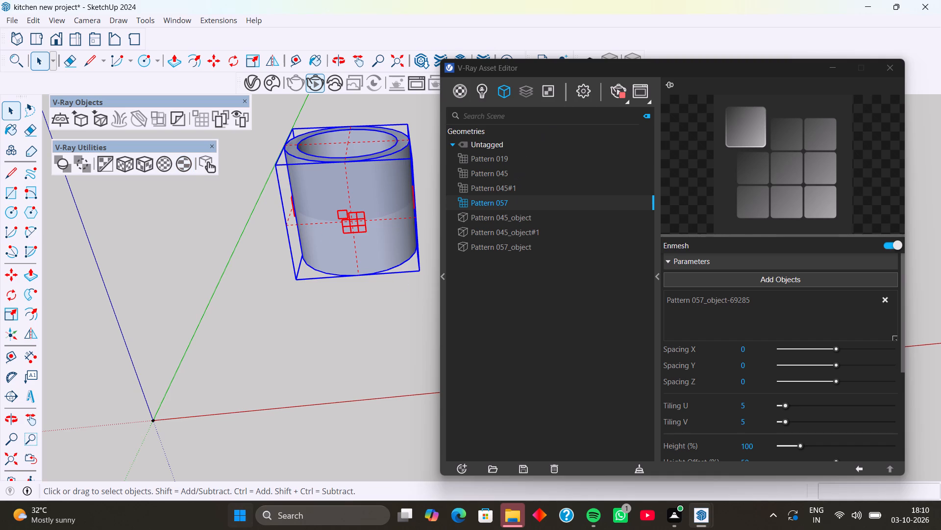
Restart the interactive render to check Pattern 057 on the hollow cylinder.
{"action": "left_click", "coordinate": [612, 87]}
{"action": "left_click", "coordinate": [612, 87]}
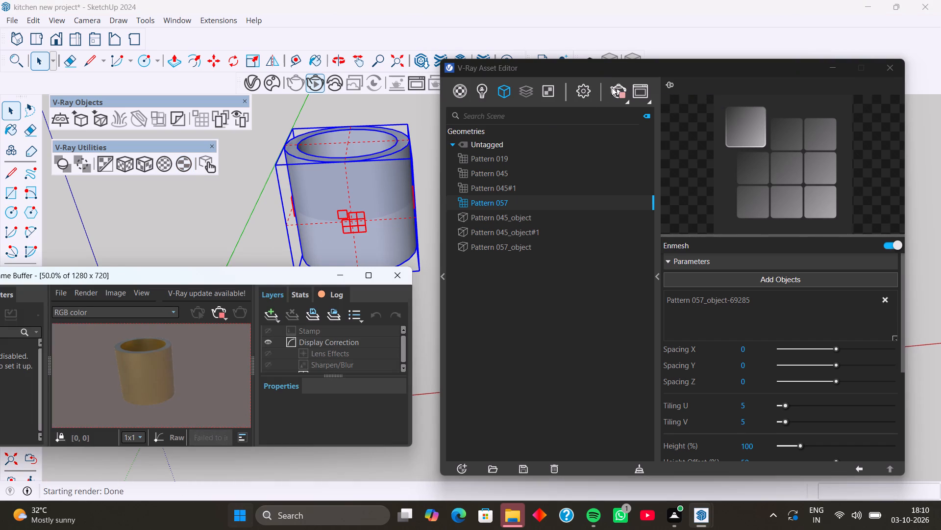
Examine the tiling, height, offset and rotation parameters of the Pattern 057 and Pattern 045 Enmesh geometries.
{"action": "scroll", "coordinate": [710, 359], "scroll_direction": "down", "scroll_amount": 7}
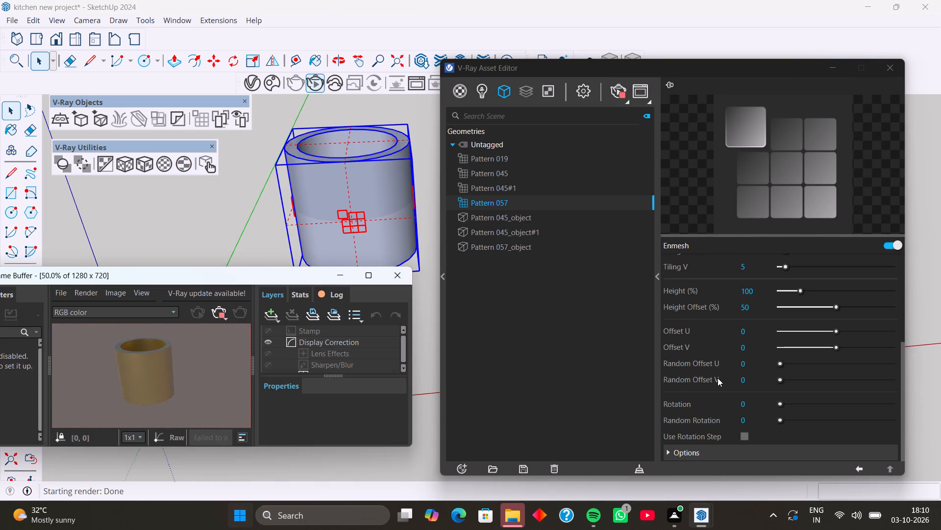
{"action": "scroll", "coordinate": [718, 378], "scroll_direction": "down", "scroll_amount": 4}
{"action": "left_click", "coordinate": [857, 468]}
{"action": "scroll", "coordinate": [718, 391], "scroll_direction": "down", "scroll_amount": 3}
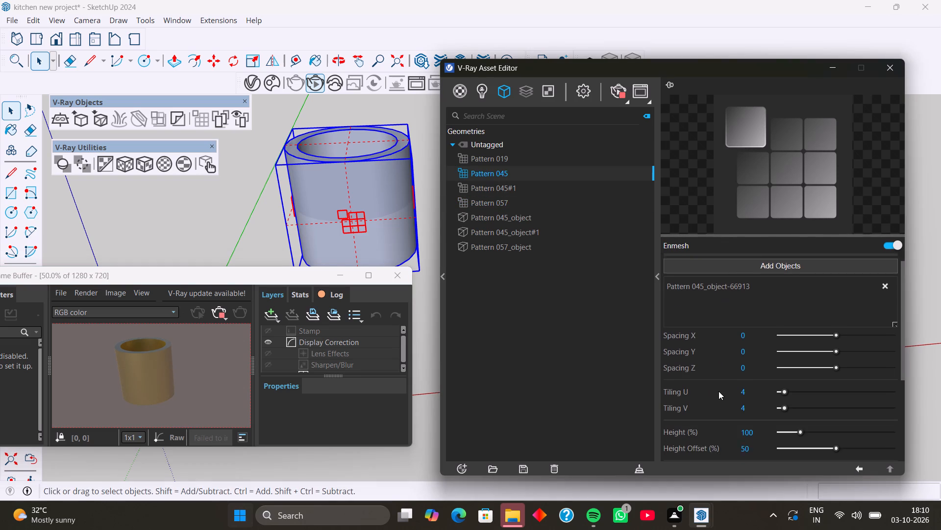
{"action": "scroll", "coordinate": [718, 391], "scroll_direction": "down", "scroll_amount": 5}
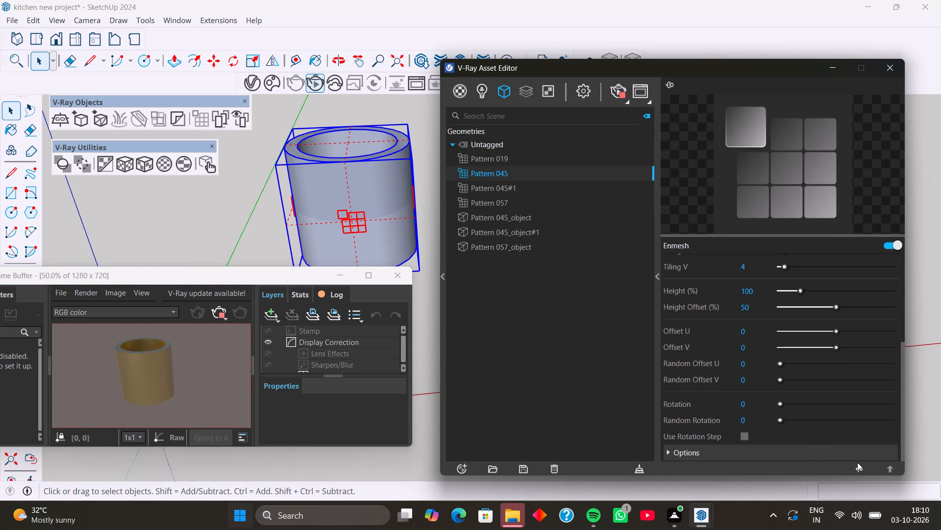
{"action": "left_click", "coordinate": [861, 469]}
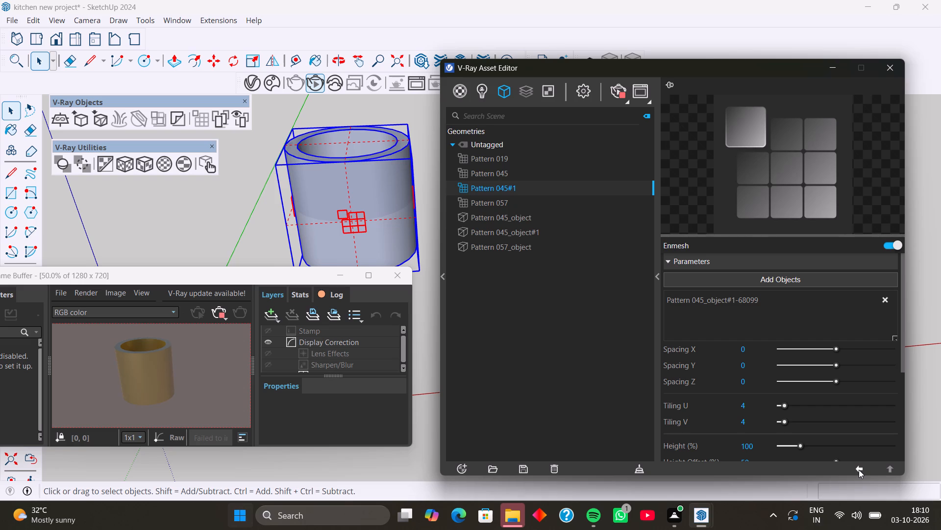
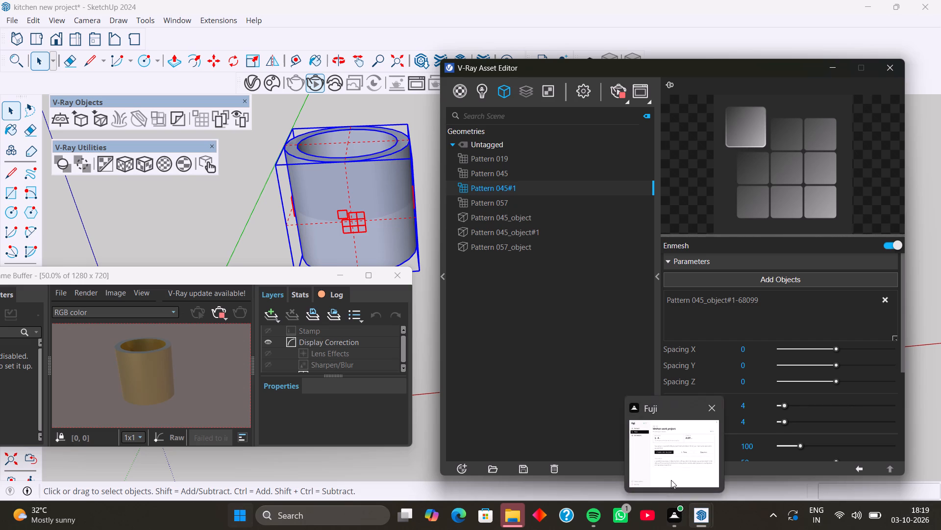
Deselect the hollow cylinder and close the V-Ray Frame Buffer and the V-Ray Asset Editor.
{"action": "left_click", "coordinate": [195, 232]}
{"action": "left_click", "coordinate": [394, 275]}
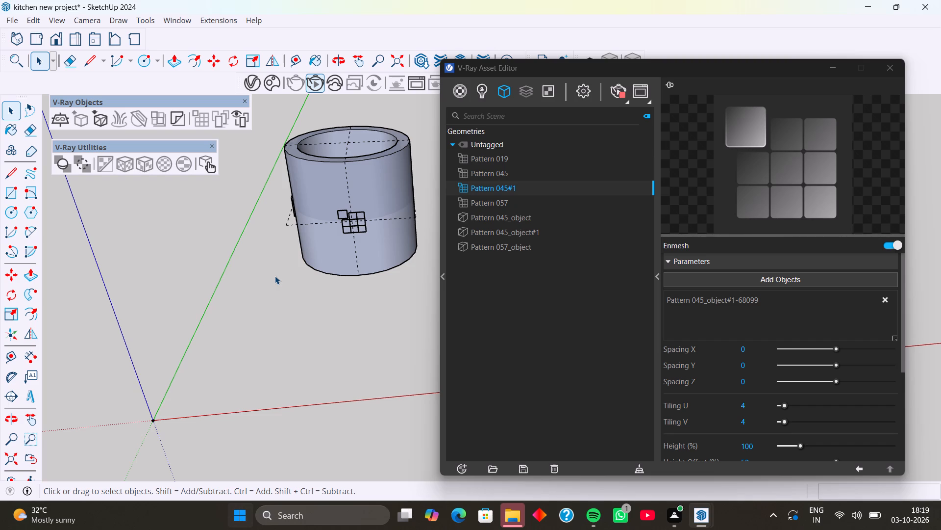
{"action": "left_click", "coordinate": [894, 69]}
Exit SketchUp, saving the changes to the kitchen new project model.
{"action": "left_click", "coordinate": [928, 7]}
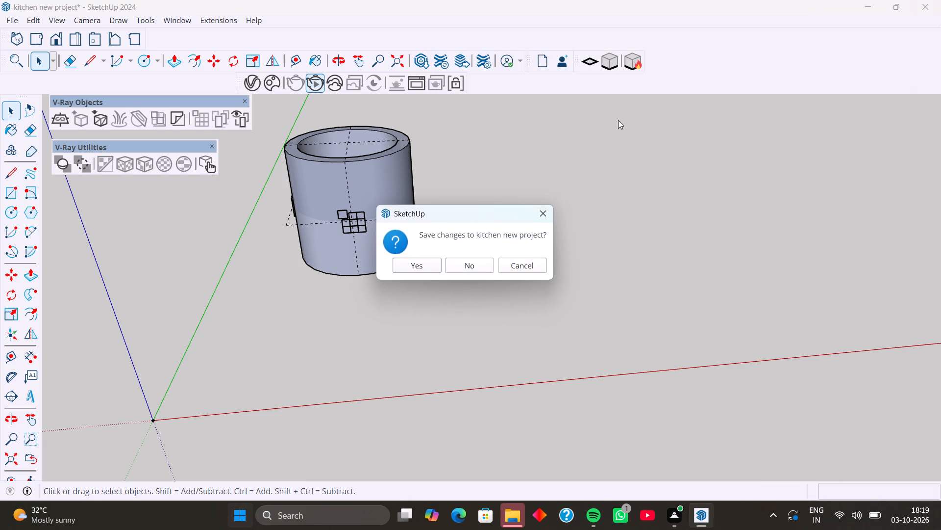
{"action": "left_click", "coordinate": [417, 264]}
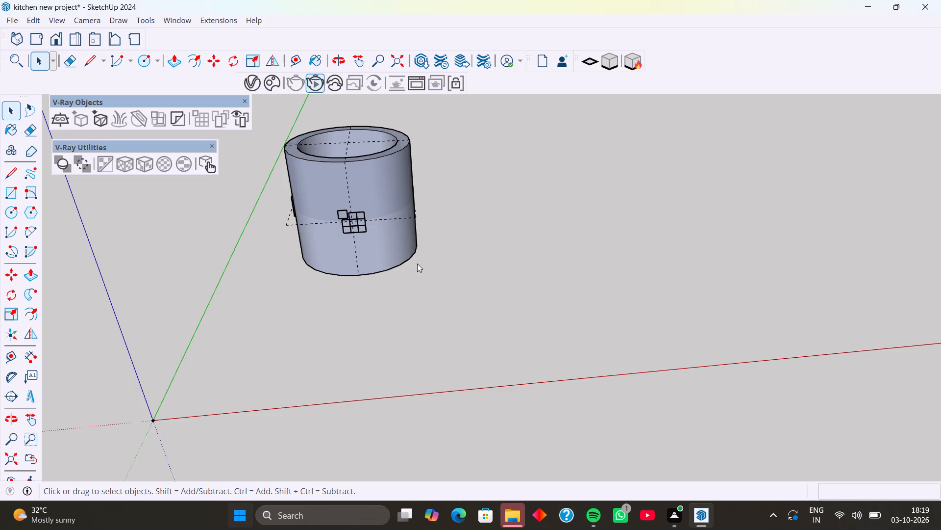
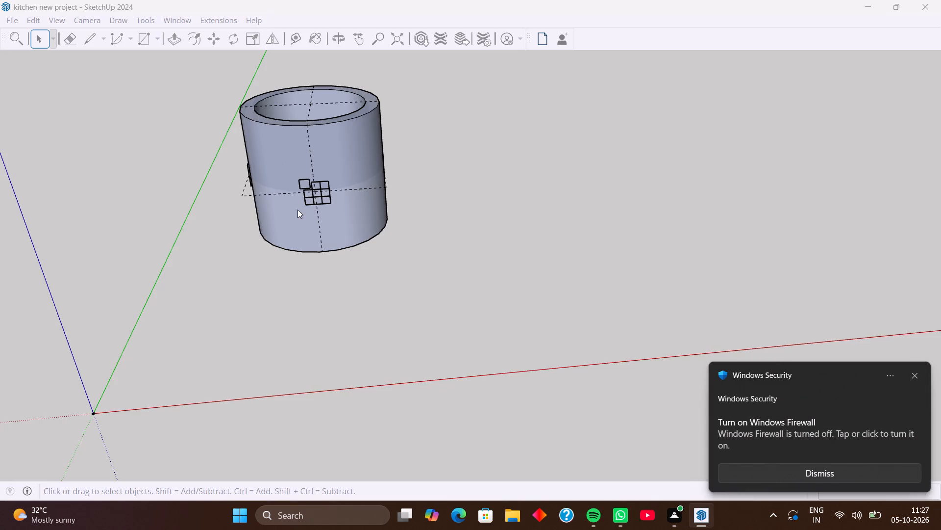
Delete the hollow cylinder with its V-Ray Enmesh pattern from the kitchen new project model.
{"action": "scroll", "coordinate": [285, 228], "scroll_direction": "down", "scroll_amount": 5}
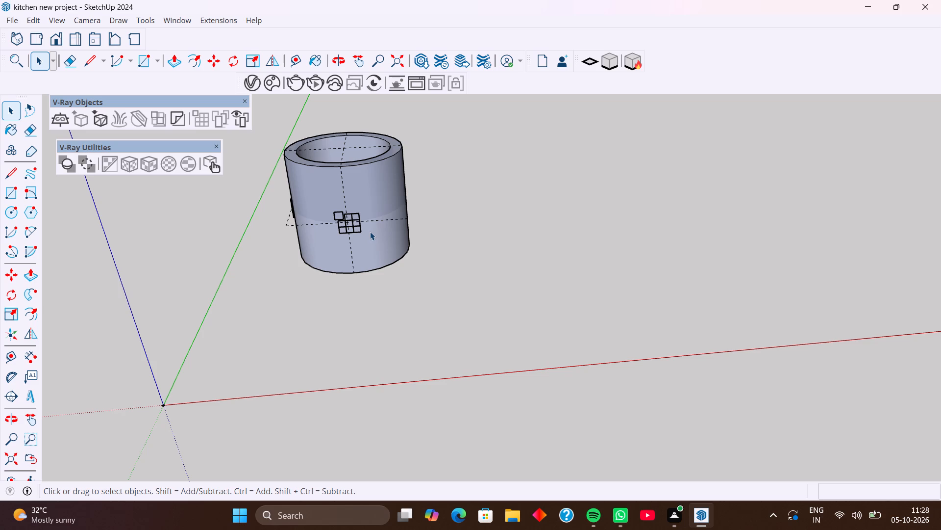
{"action": "scroll", "coordinate": [367, 286], "scroll_direction": "down", "scroll_amount": 9}
{"action": "middle_click_drag", "start_coordinate": [347, 266], "coordinate": [384, 274]}
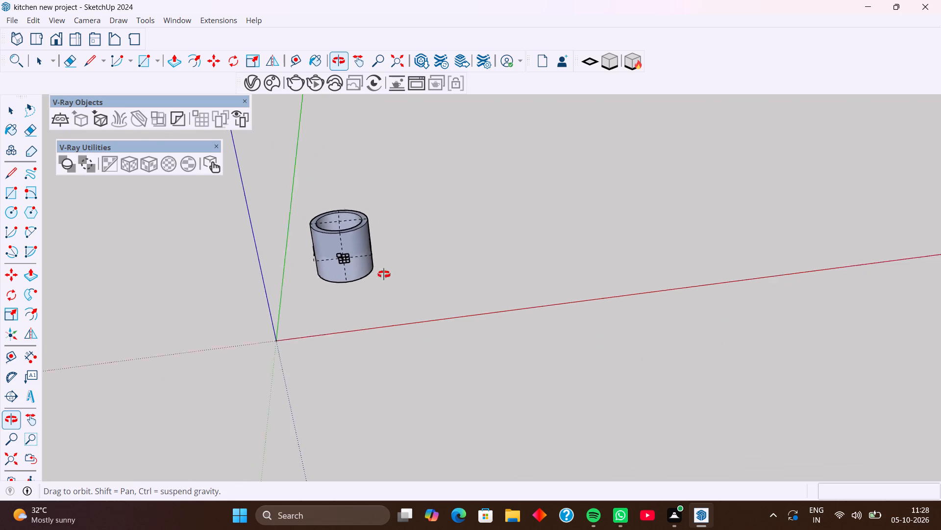
{"action": "middle_click_drag", "start_coordinate": [384, 274], "coordinate": [423, 430]}
{"action": "middle_click_drag", "start_coordinate": [363, 262], "coordinate": [297, 191]}
{"action": "middle_click_drag", "start_coordinate": [324, 325], "coordinate": [325, 265]}
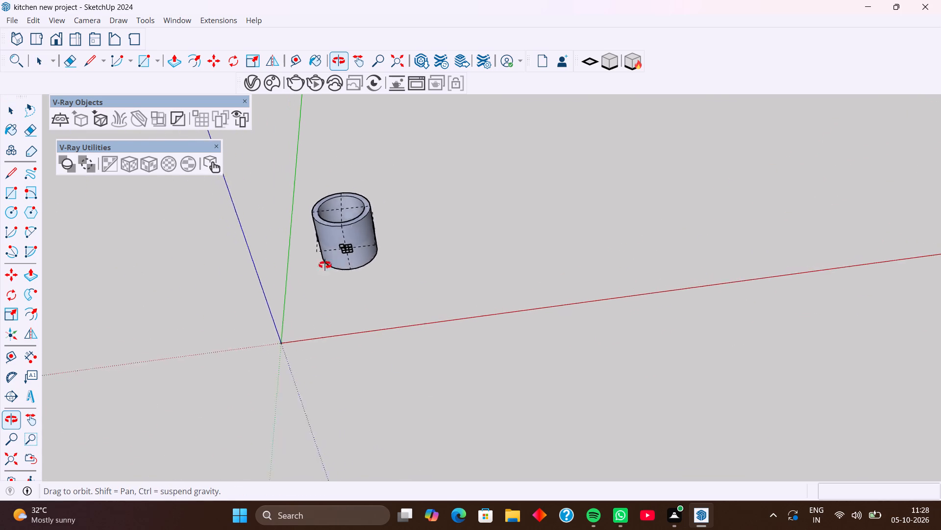
{"action": "middle_click_drag", "start_coordinate": [325, 265], "coordinate": [370, 164]}
{"action": "scroll", "coordinate": [351, 208], "scroll_direction": "down", "scroll_amount": 3}
{"action": "middle_click_drag", "start_coordinate": [377, 280], "coordinate": [293, 287]}
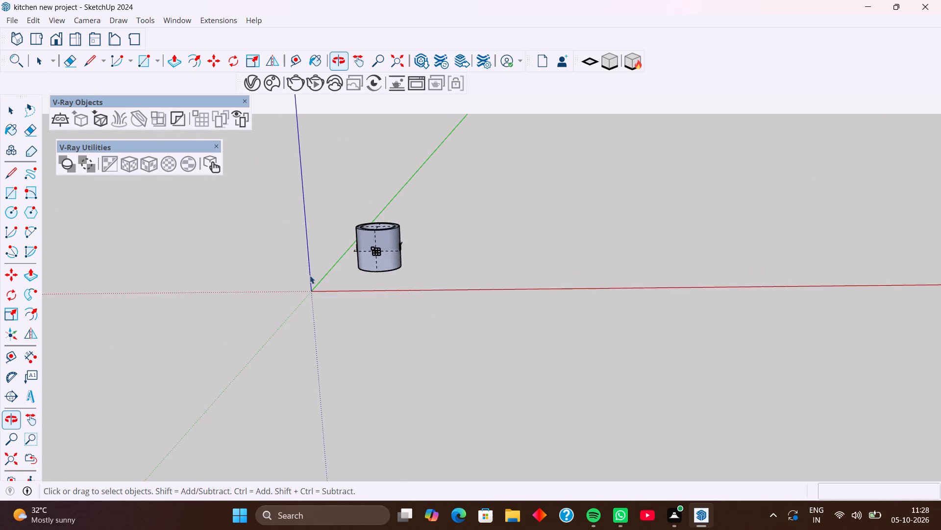
{"action": "scroll", "coordinate": [342, 255], "scroll_direction": "up", "scroll_amount": 13}
{"action": "left_click", "coordinate": [384, 265]}
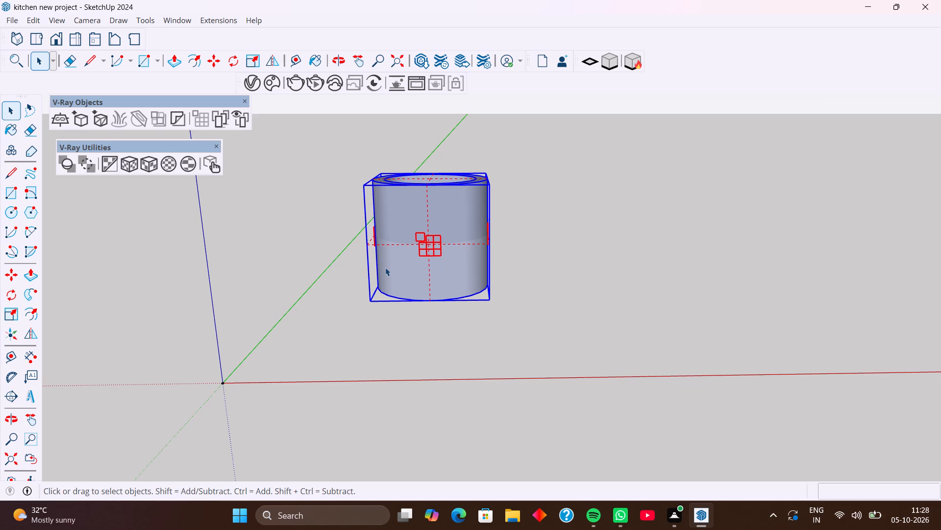
{"action": "key", "text": "Delete"}
{"action": "scroll", "coordinate": [334, 338], "scroll_direction": "down", "scroll_amount": 3}
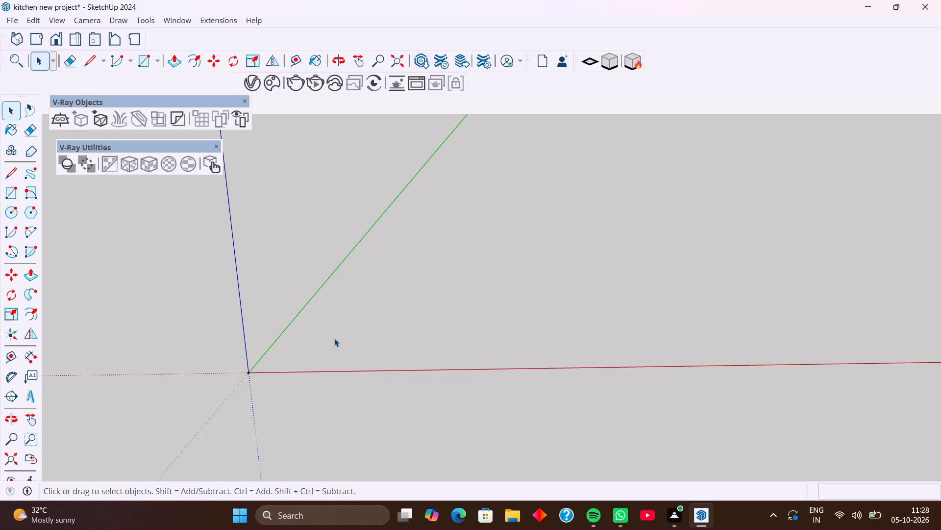
Open the kitchen reference image "WhatsApp Image 2026-10-03 at 4.58.48 PM" from the Downloads folder in Photos and close File Explorer.
{"action": "left_click", "coordinate": [513, 512]}
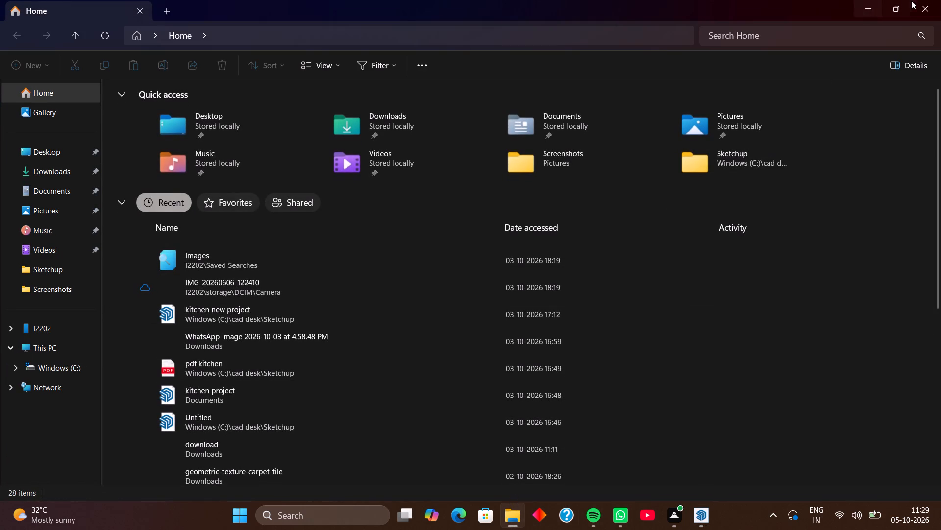
{"action": "left_click", "coordinate": [900, 7]}
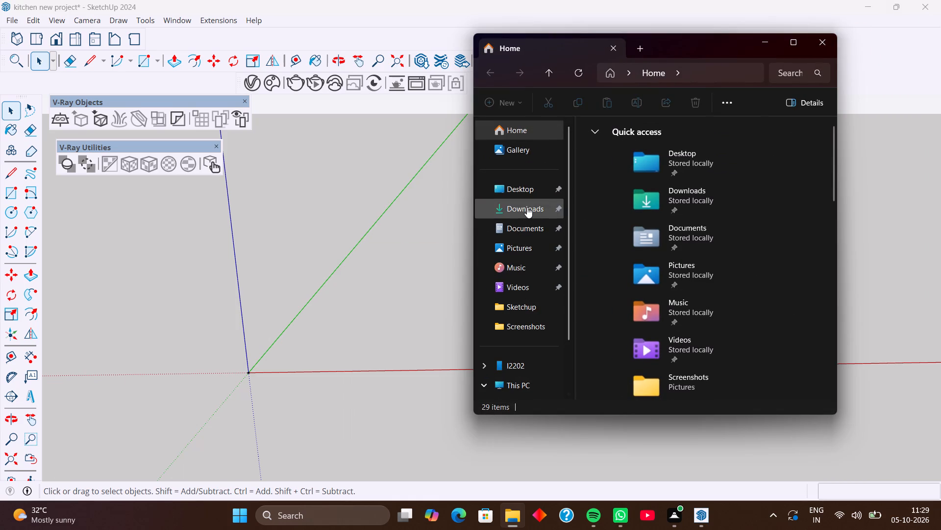
{"action": "double_click", "coordinate": [527, 207]}
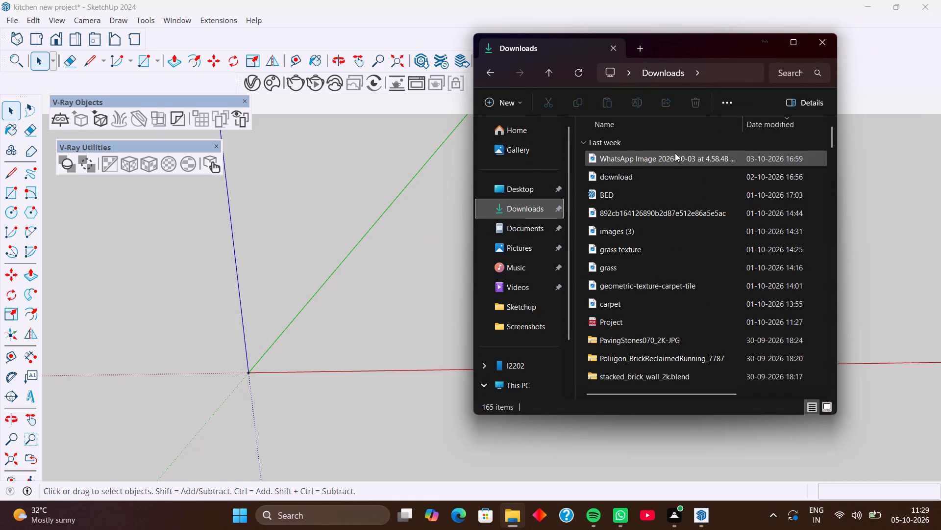
{"action": "left_click", "coordinate": [675, 153]}
{"action": "double_click", "coordinate": [674, 159]}
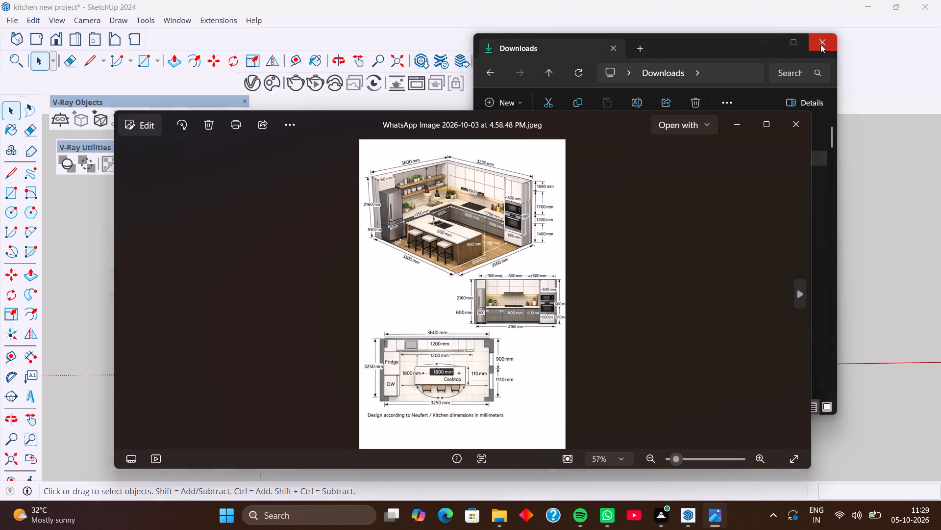
{"action": "left_click", "coordinate": [820, 44]}
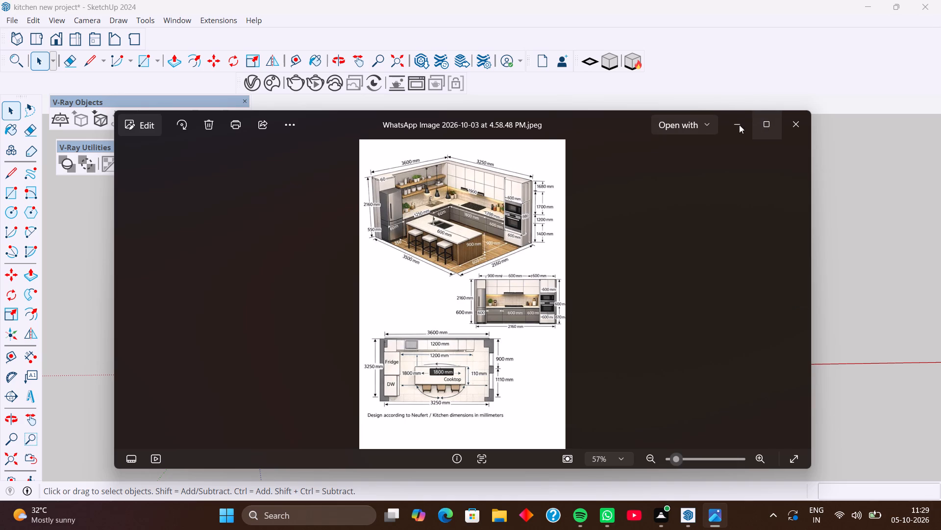
Restore SketchUp to a smaller window and move and narrow the Photos window with the kitchen reference image beside it.
{"action": "left_click_drag", "start_coordinate": [490, 112], "coordinate": [815, 32]}
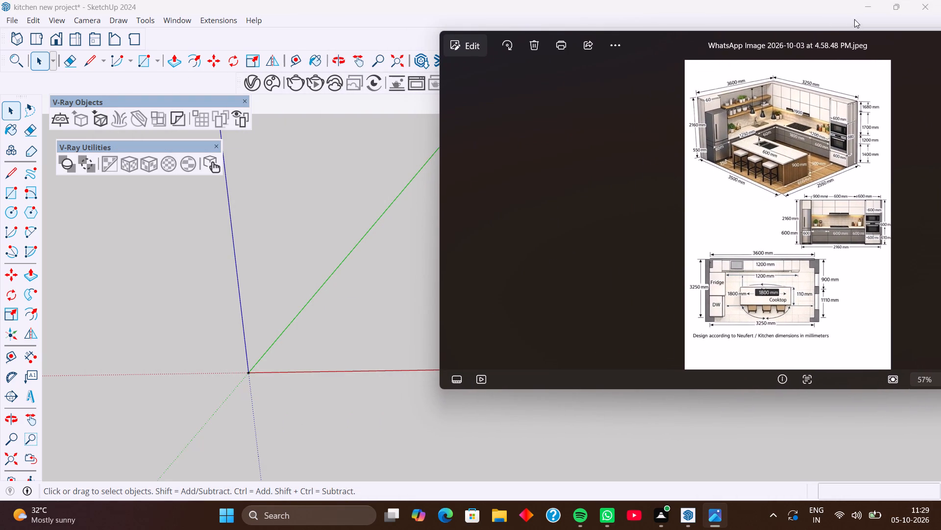
{"action": "left_click", "coordinate": [903, 5]}
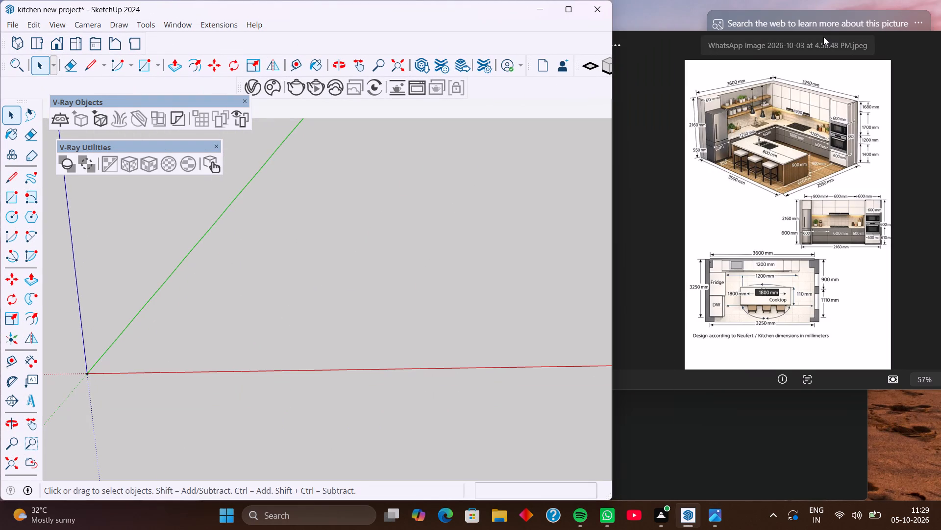
{"action": "left_click_drag", "start_coordinate": [823, 37], "coordinate": [822, 9]}
{"action": "left_click_drag", "start_coordinate": [763, 37], "coordinate": [768, 14]}
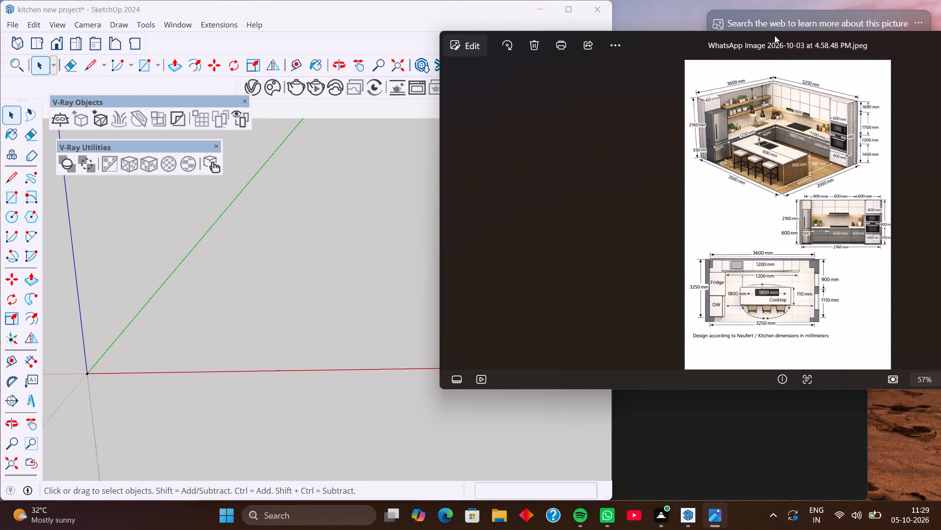
{"action": "left_click_drag", "start_coordinate": [779, 41], "coordinate": [779, 1]}
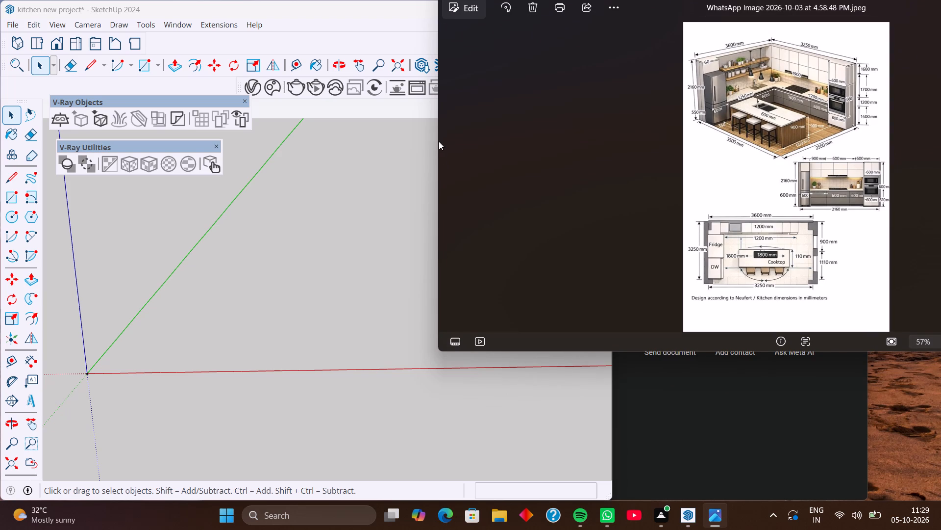
{"action": "left_click_drag", "start_coordinate": [437, 141], "coordinate": [762, 140]}
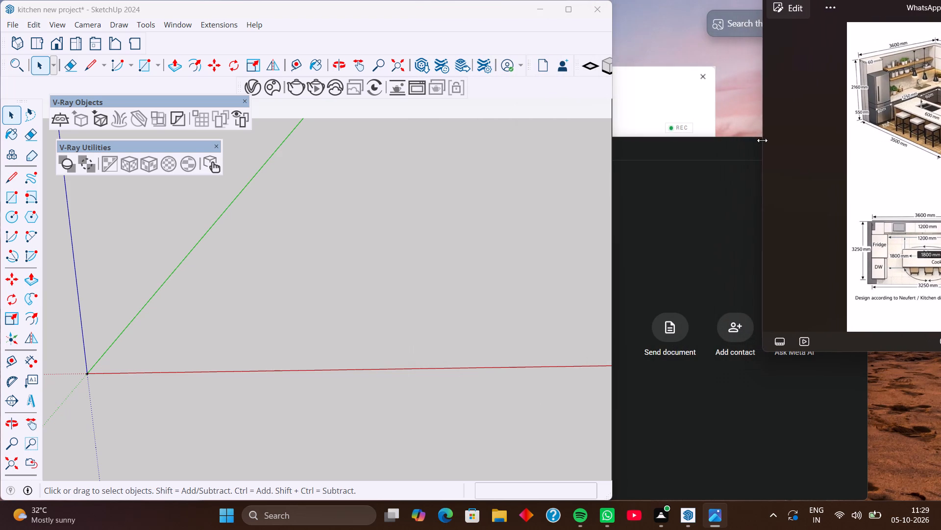
{"action": "left_click_drag", "start_coordinate": [762, 140], "coordinate": [792, 143]}
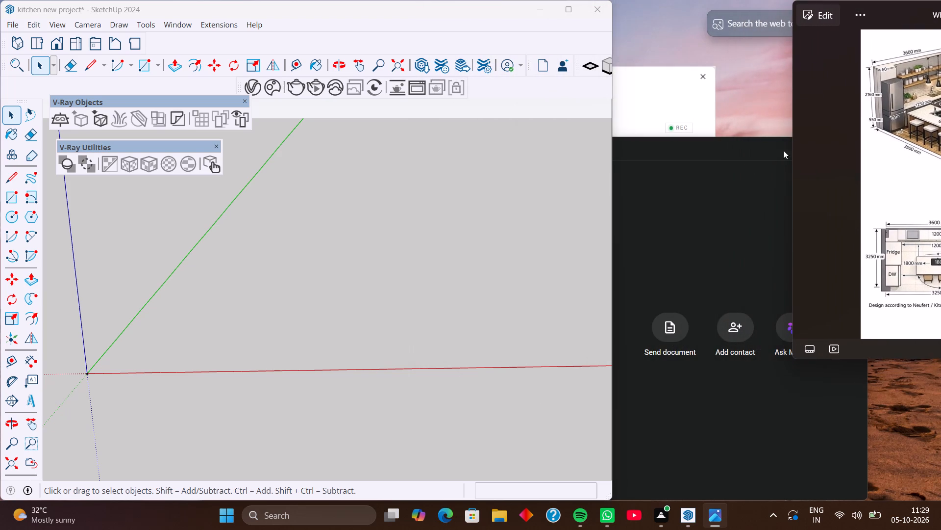
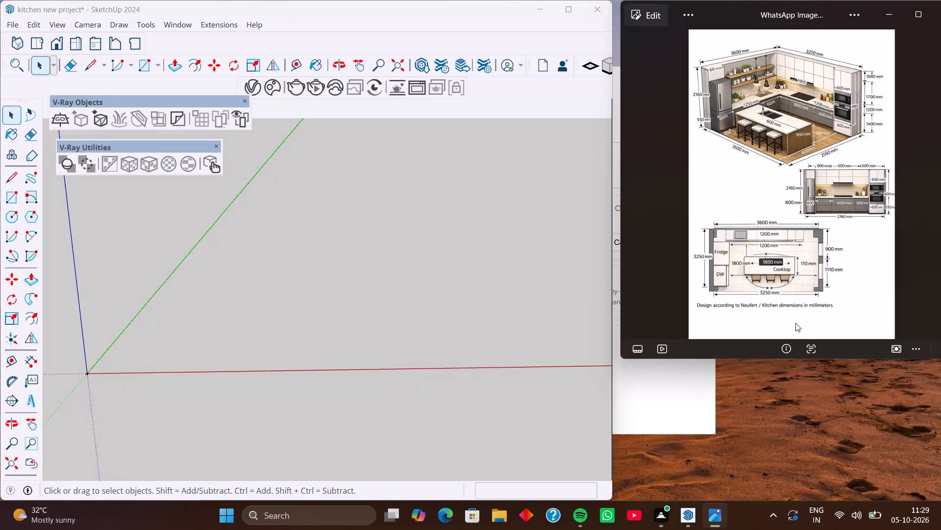
Enlarge the Photos window with the kitchen reference image down to the taskbar and sideways to meet the SketchUp window's edge.
{"action": "left_click_drag", "start_coordinate": [802, 361], "coordinate": [816, 481]}
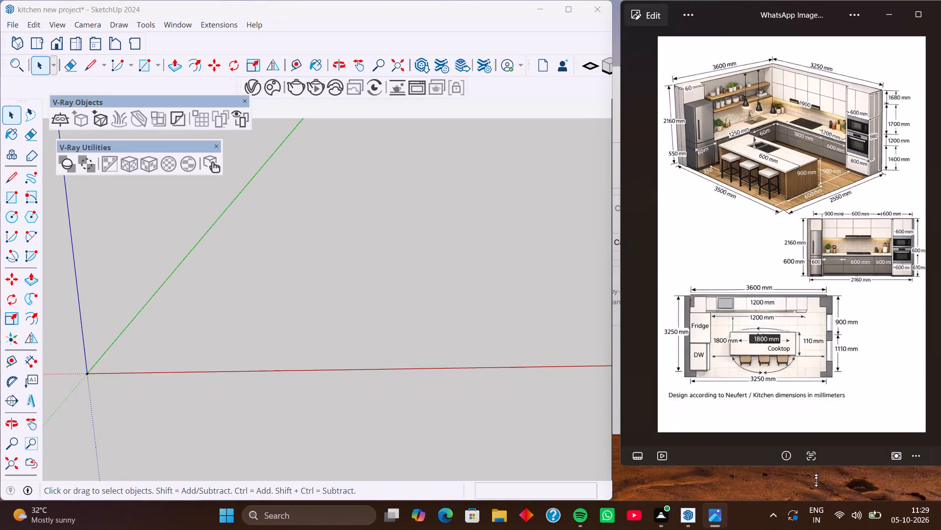
{"action": "left_click_drag", "start_coordinate": [816, 481], "coordinate": [824, 500]}
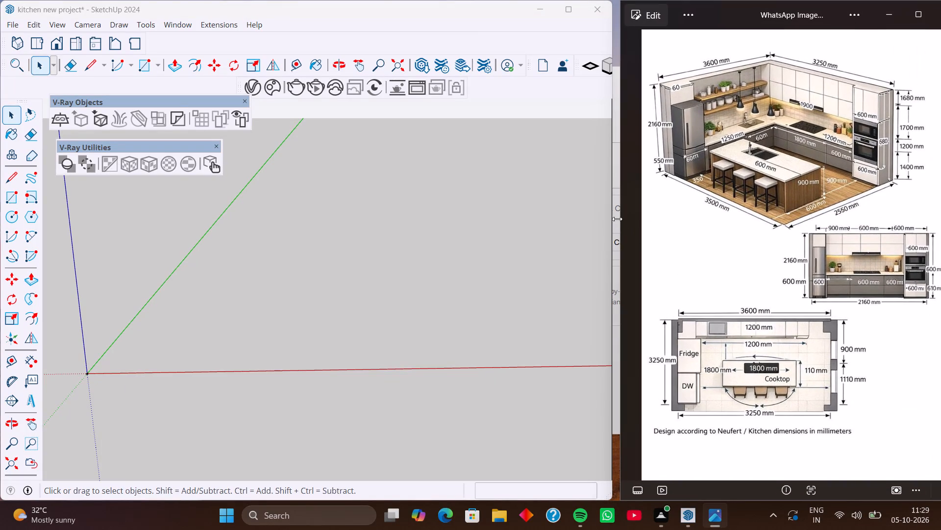
{"action": "left_click", "coordinate": [620, 219]}
{"action": "left_click_drag", "start_coordinate": [619, 218], "coordinate": [609, 218]}
{"action": "scroll", "coordinate": [692, 209], "scroll_direction": "up", "scroll_amount": 4}
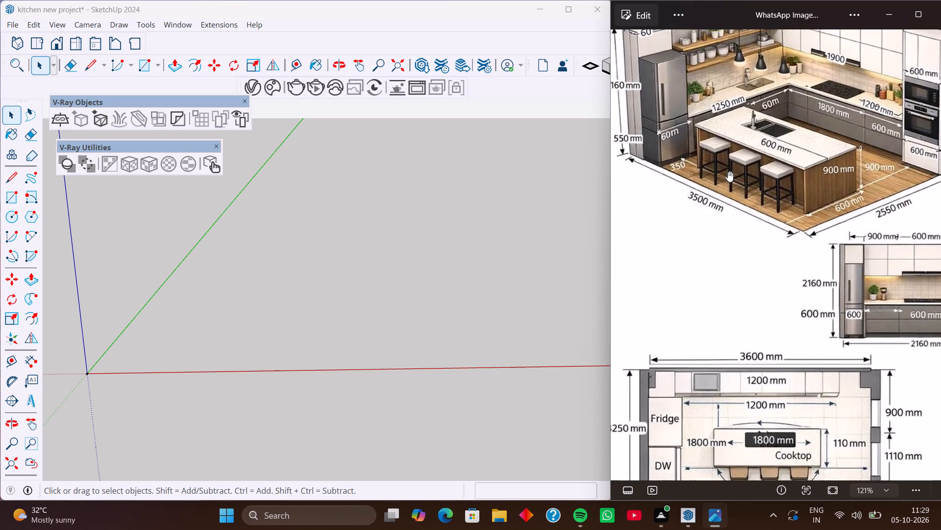
{"action": "middle_click_drag", "start_coordinate": [728, 171], "coordinate": [697, 264]}
{"action": "middle_click_drag", "start_coordinate": [692, 204], "coordinate": [727, 217]}
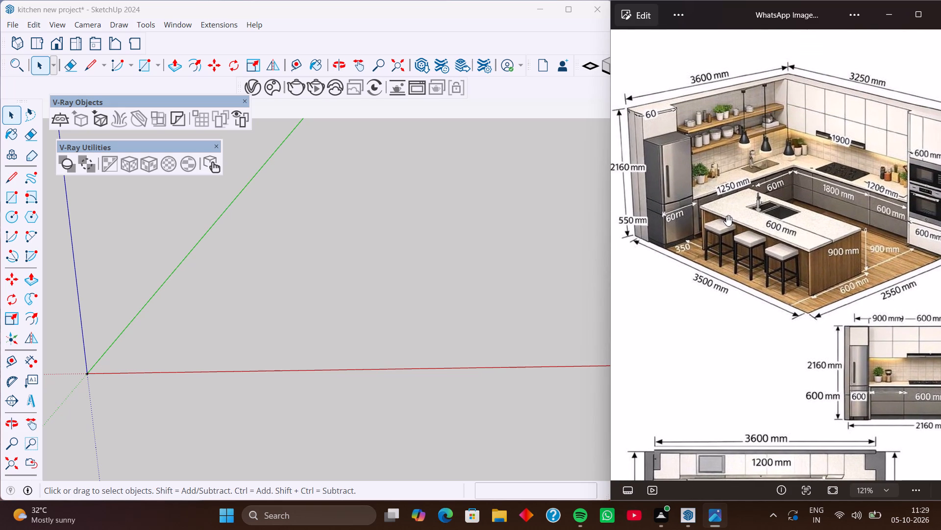
{"action": "scroll", "coordinate": [726, 215], "scroll_direction": "down", "scroll_amount": 1}
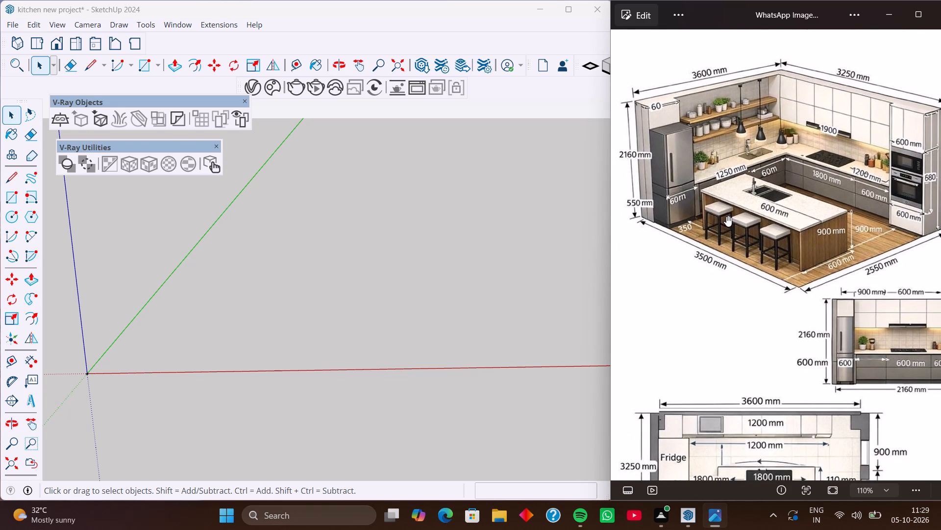
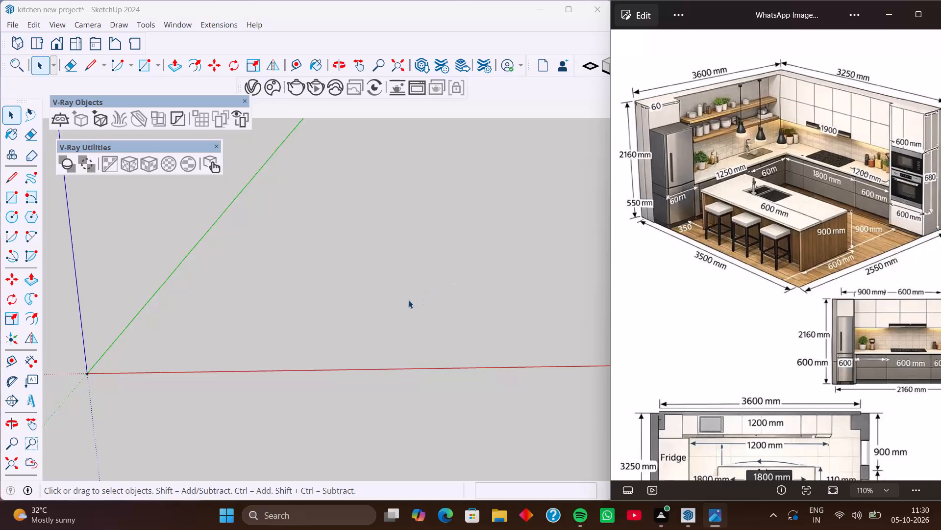
Draw a 13' by 13' rectangle on the ground plane in SketchUp, in the open area beyond the origin.
{"action": "key", "text": "r"}
{"action": "left_click", "coordinate": [263, 289]}
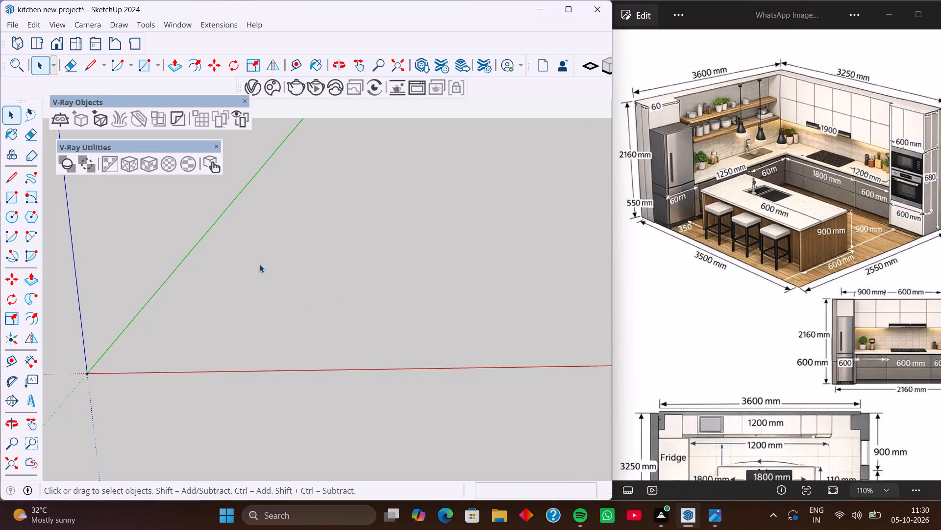
{"action": "key", "text": "r"}
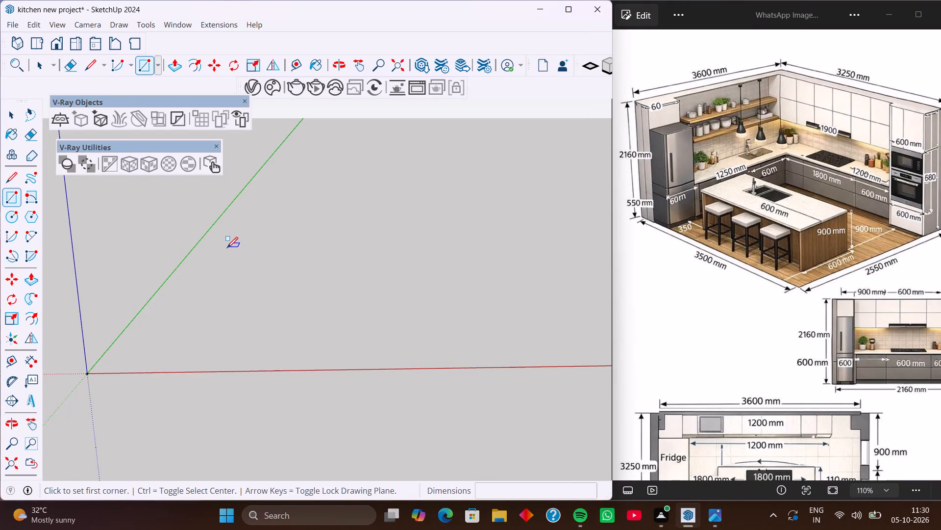
{"action": "left_click", "coordinate": [222, 251]}
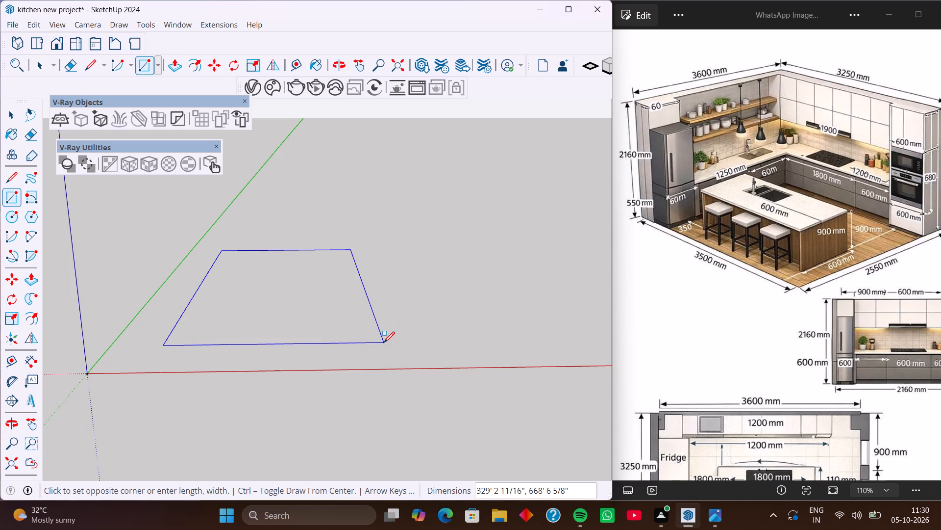
{"action": "key", "text": "1"}
{"action": "type", "text": "2'"}
{"action": "type", "text": ",12'"}
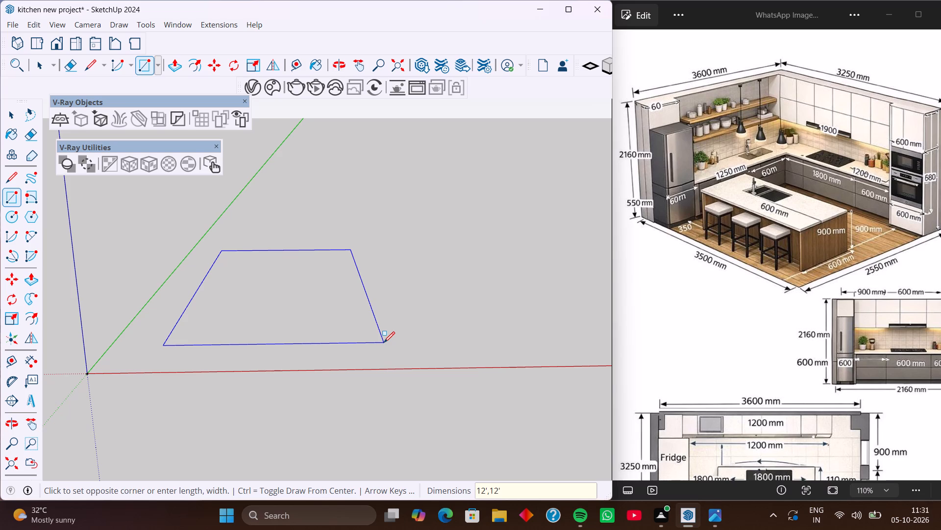
{"action": "key", "text": "BackSpace"}
{"action": "key", "text": "BackSpace"}
{"action": "key", "text": "BackSpace"}
{"action": "key", "text": "BackSpace"}
{"action": "key", "text": "BackSpace"}
{"action": "key", "text": "BackSpace"}
{"action": "key", "text": "3"}
{"action": "key", "text": "apostrophe"}
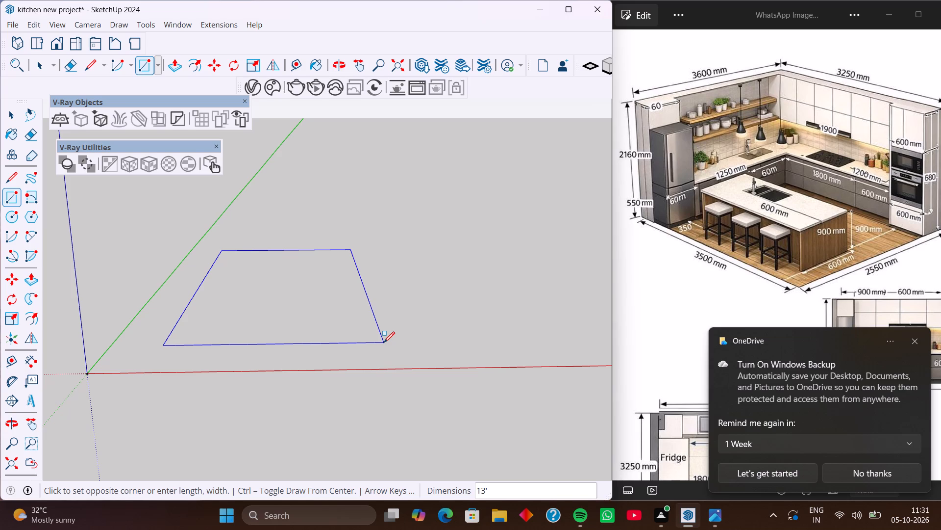
{"action": "key", "text": "comma"}
{"action": "type", "text": "13'"}
{"action": "key", "text": "Return"}
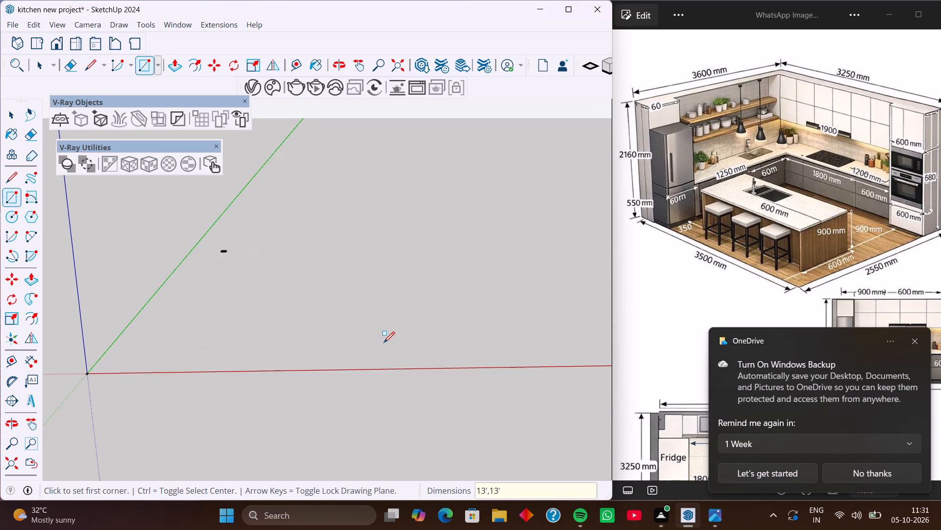
Push/Pull the square face upward 6" to form the floor slab.
{"action": "scroll", "coordinate": [223, 231], "scroll_direction": "up", "scroll_amount": 14}
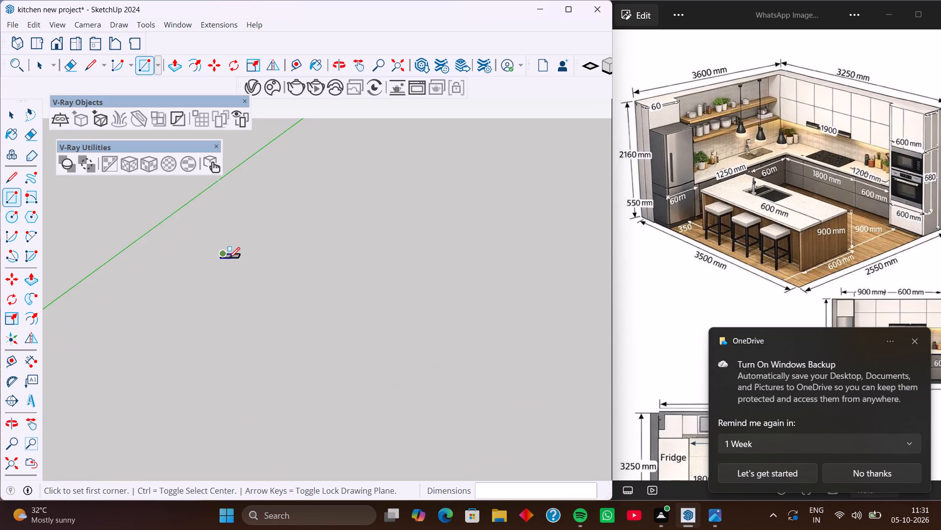
{"action": "scroll", "coordinate": [229, 258], "scroll_direction": "up", "scroll_amount": 12}
{"action": "middle_click_drag", "start_coordinate": [227, 259], "coordinate": [230, 362]}
{"action": "scroll", "coordinate": [227, 239], "scroll_direction": "up", "scroll_amount": 6}
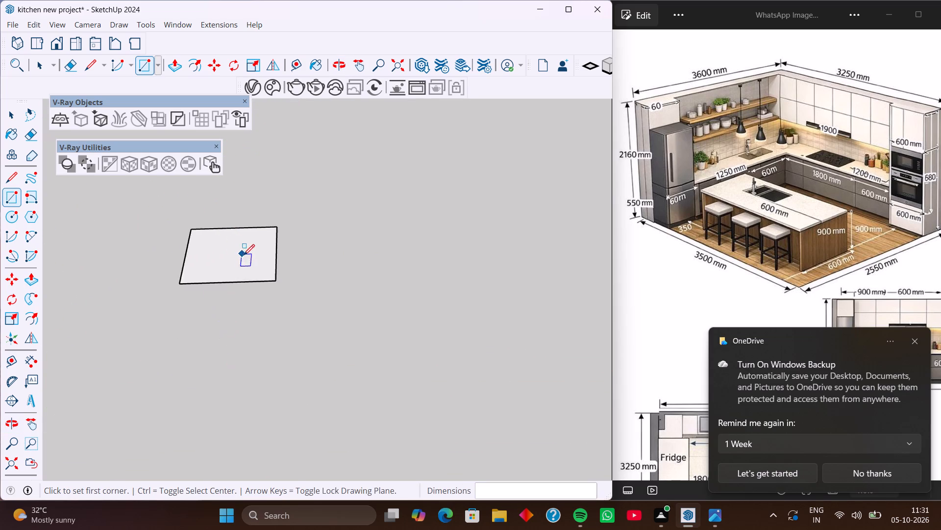
{"action": "scroll", "coordinate": [244, 255], "scroll_direction": "up", "scroll_amount": 4}
{"action": "middle_click_drag", "start_coordinate": [256, 267], "coordinate": [241, 266]}
{"action": "scroll", "coordinate": [241, 266], "scroll_direction": "up", "scroll_amount": 2}
{"action": "middle_click_drag", "start_coordinate": [241, 266], "coordinate": [246, 266]}
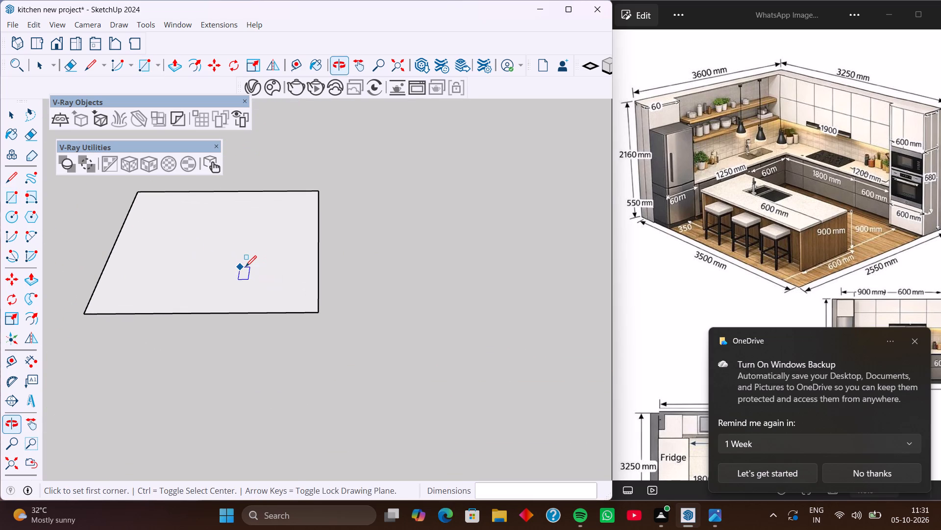
{"action": "key", "text": "p"}
{"action": "left_click", "coordinate": [248, 272]}
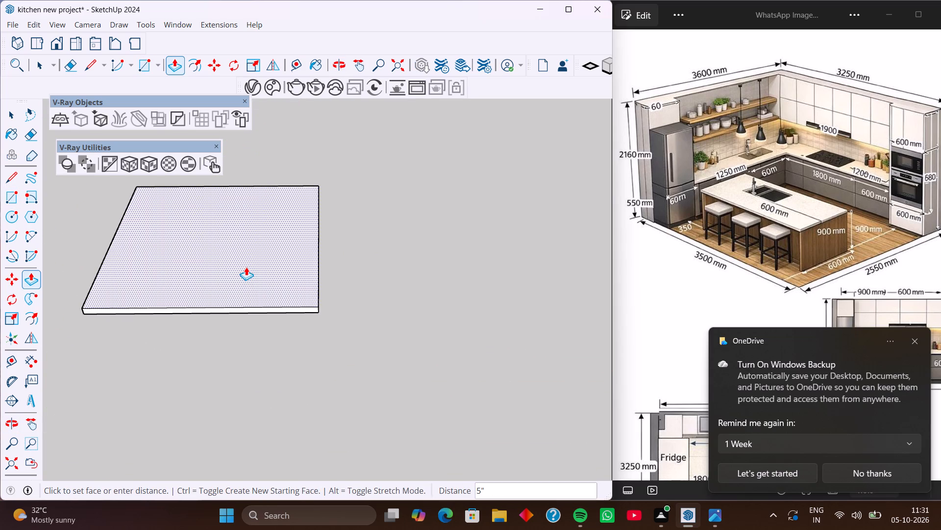
{"action": "key", "text": "6"}
{"action": "key", "text": "Return"}
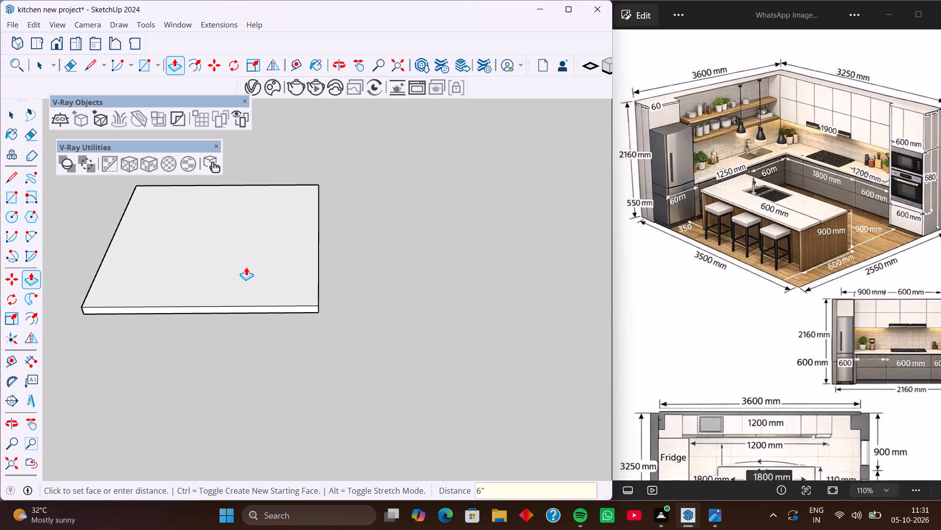
Select the whole floor slab and make it a group.
{"action": "key", "text": "space"}
{"action": "triple_click", "coordinate": [246, 267]}
{"action": "triple_click", "coordinate": [246, 267]}
{"action": "triple_click", "coordinate": [246, 267]}
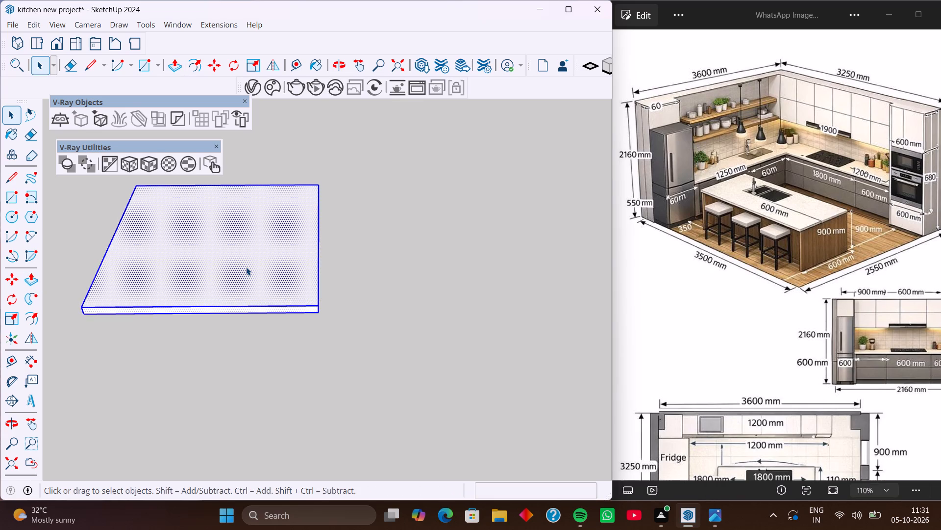
{"action": "left_click", "coordinate": [246, 267]}
{"action": "right_click", "coordinate": [246, 267]}
{"action": "left_click", "coordinate": [327, 117]}
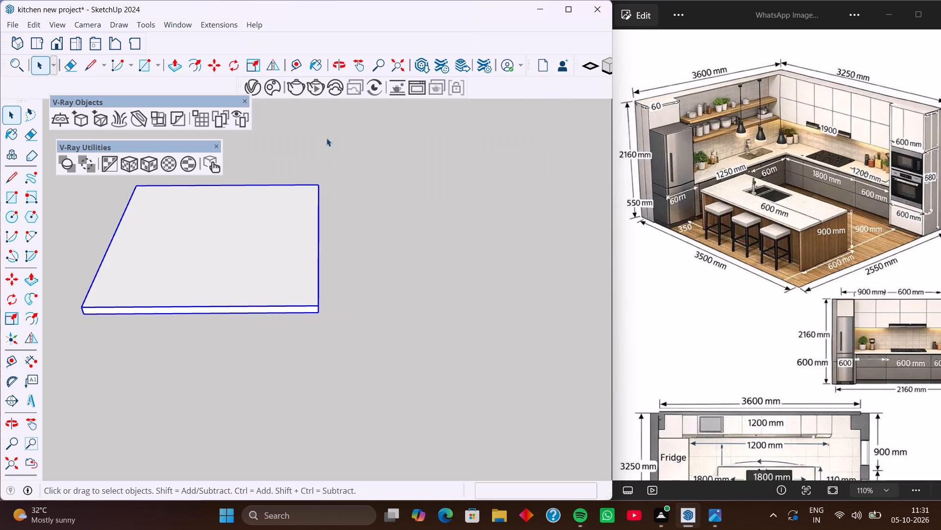
Place one guide along the slab's bottom side edge and another 9" outside that edge.
{"action": "middle_click_drag", "start_coordinate": [302, 325], "coordinate": [294, 275]}
{"action": "scroll", "coordinate": [294, 275], "scroll_direction": "up", "scroll_amount": 1}
{"action": "scroll", "coordinate": [294, 275], "scroll_direction": "down", "scroll_amount": 1}
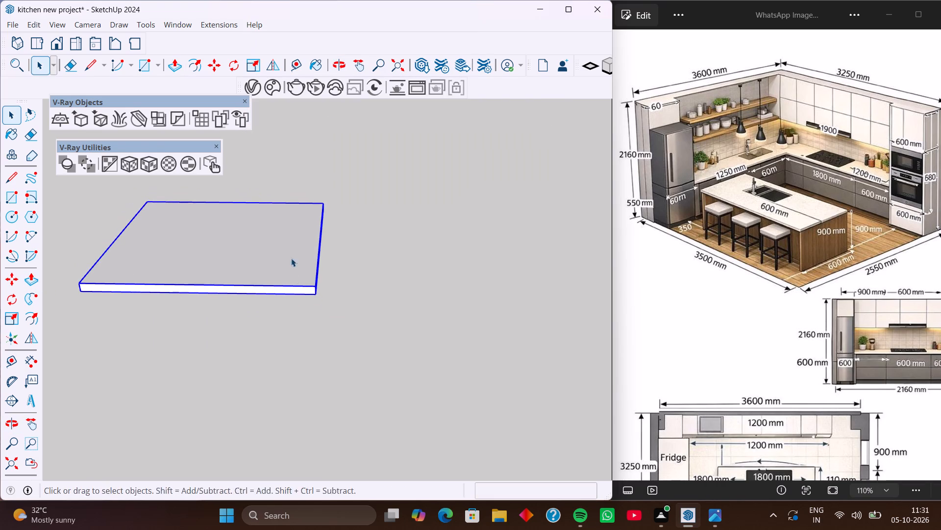
{"action": "middle_click_drag", "start_coordinate": [291, 258], "coordinate": [364, 306], "text": "shift"}
{"action": "scroll", "coordinate": [294, 299], "scroll_direction": "down", "scroll_amount": 2}
{"action": "middle_click_drag", "start_coordinate": [270, 313], "coordinate": [292, 316], "text": "shift"}
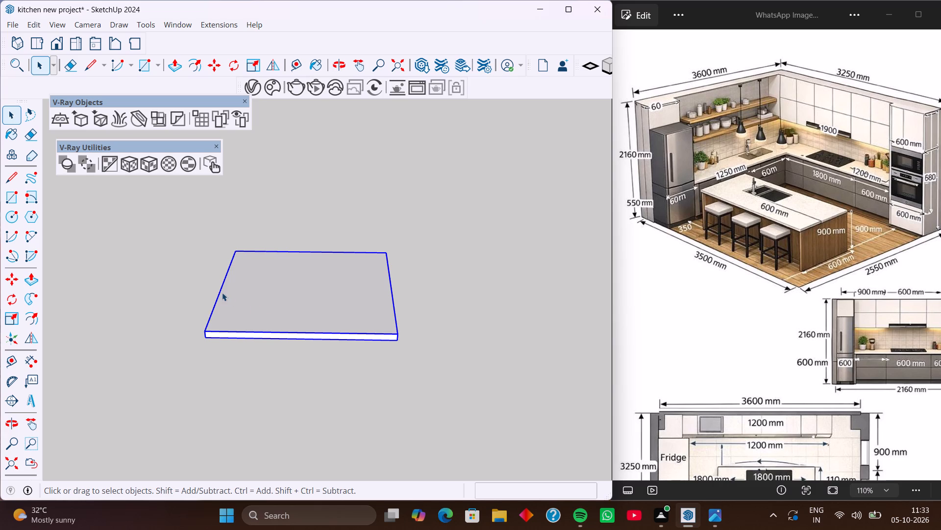
{"action": "scroll", "coordinate": [383, 311], "scroll_direction": "up", "scroll_amount": 6}
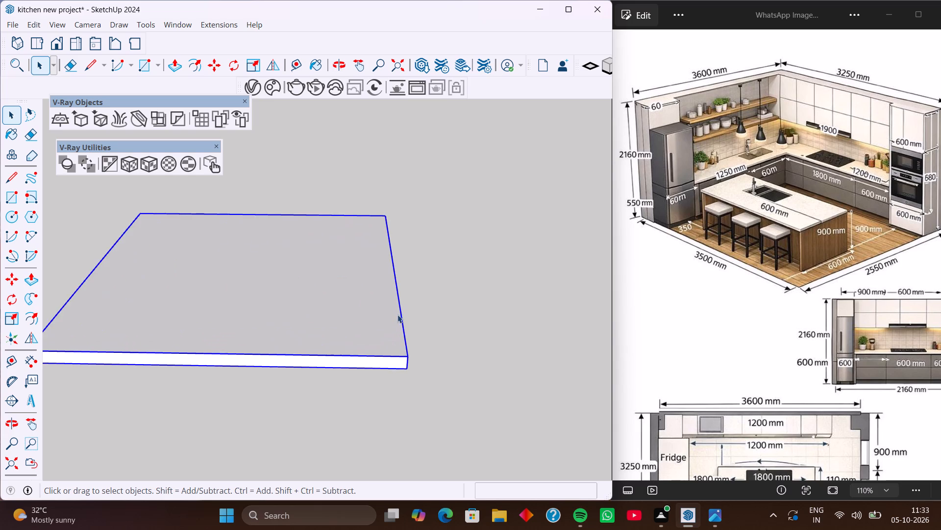
{"action": "middle_click_drag", "start_coordinate": [397, 315], "coordinate": [315, 312]}
{"action": "middle_click_drag", "start_coordinate": [356, 322], "coordinate": [335, 322]}
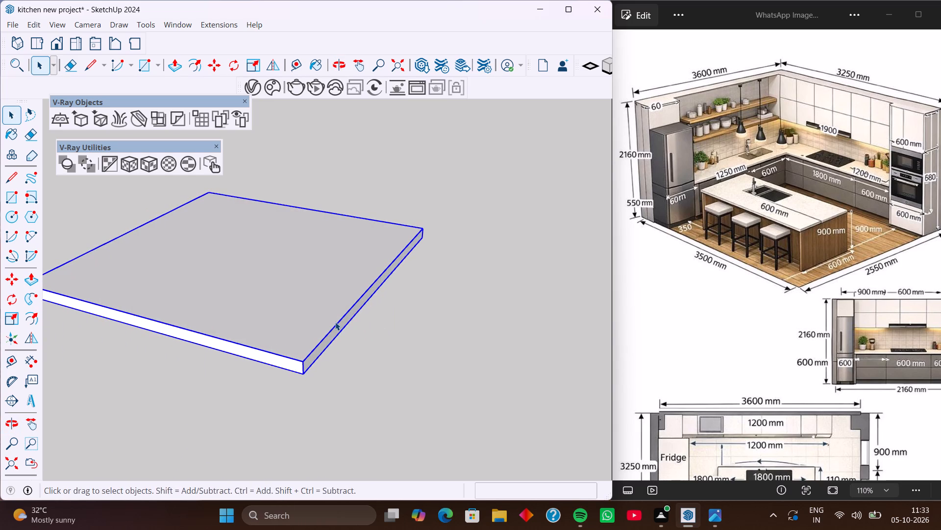
{"action": "key", "text": "t"}
{"action": "left_click", "coordinate": [356, 321]}
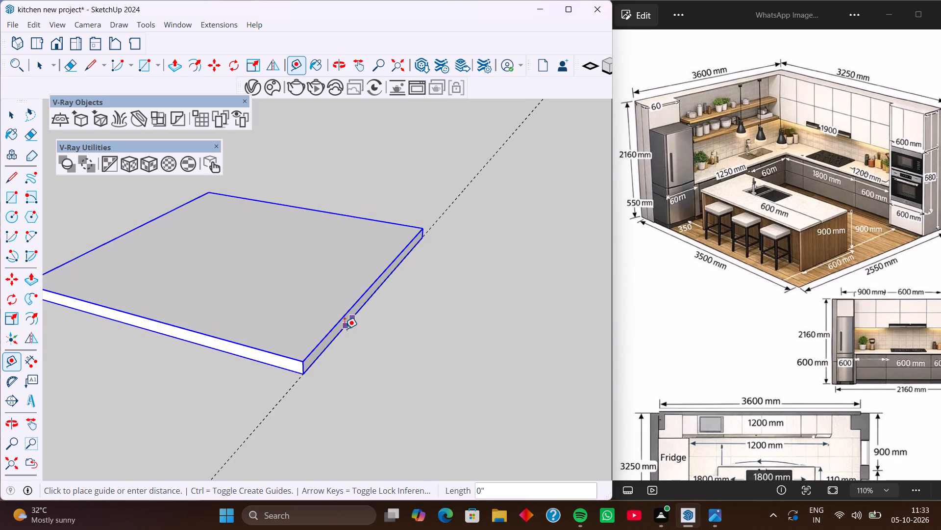
{"action": "left_click", "coordinate": [340, 334]}
{"action": "left_click", "coordinate": [357, 318]}
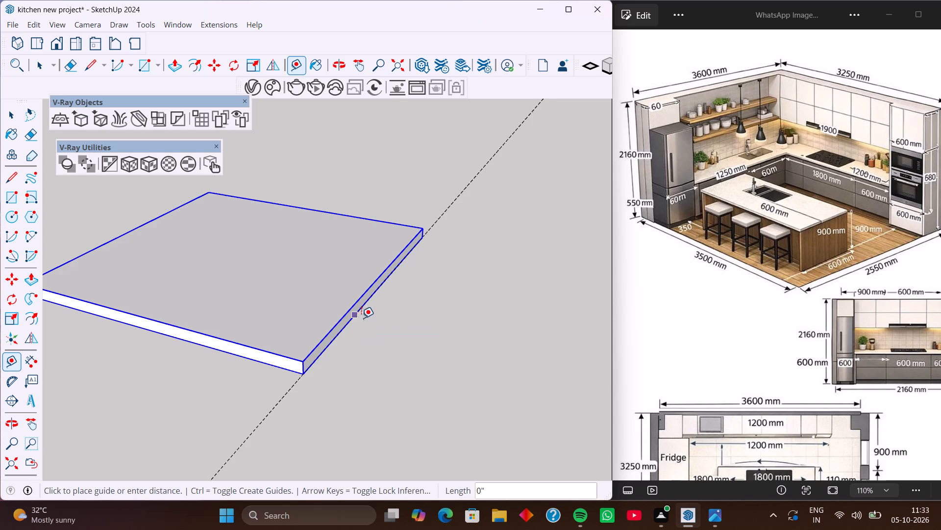
{"action": "key", "text": "9"}
{"action": "key", "text": "Return"}
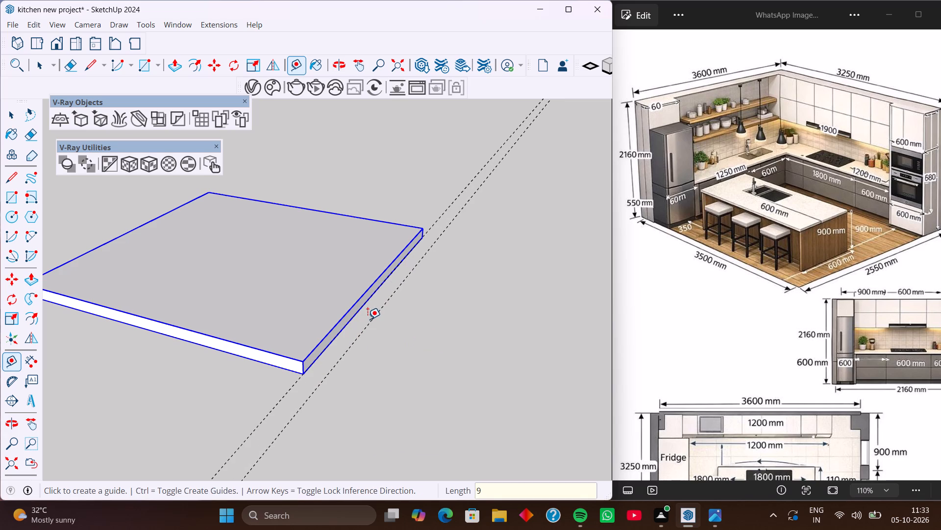
Place one guide along the slab's adjacent bottom edge and another 9" outside it.
{"action": "left_click", "coordinate": [240, 356]}
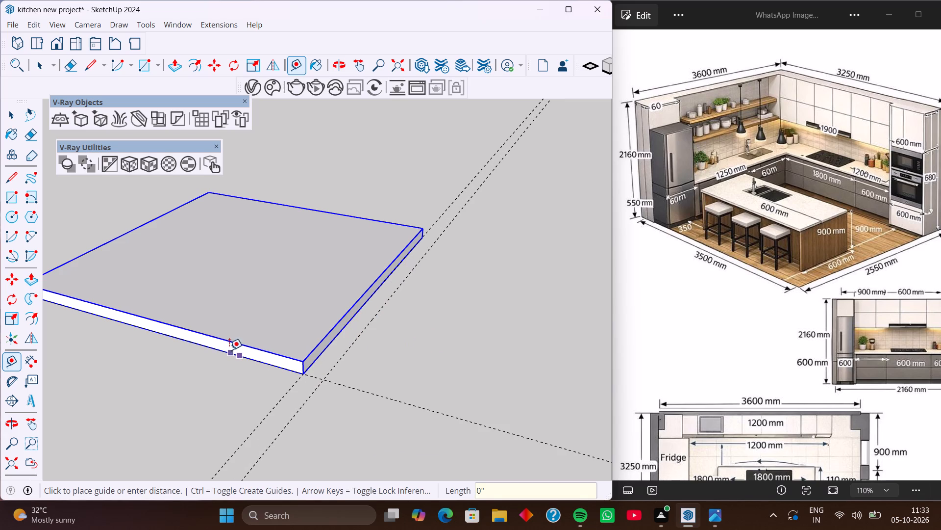
{"action": "left_click", "coordinate": [211, 347]}
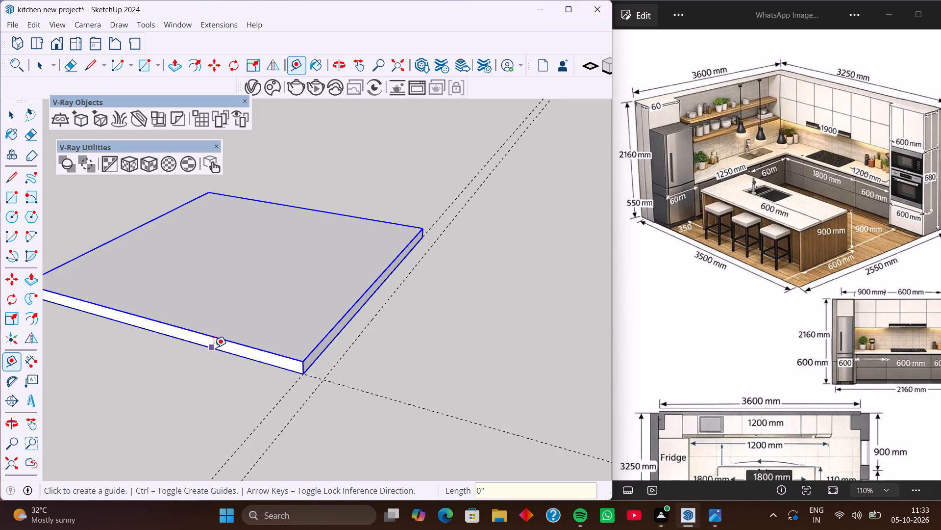
{"action": "left_click", "coordinate": [219, 349]}
{"action": "key", "text": "9"}
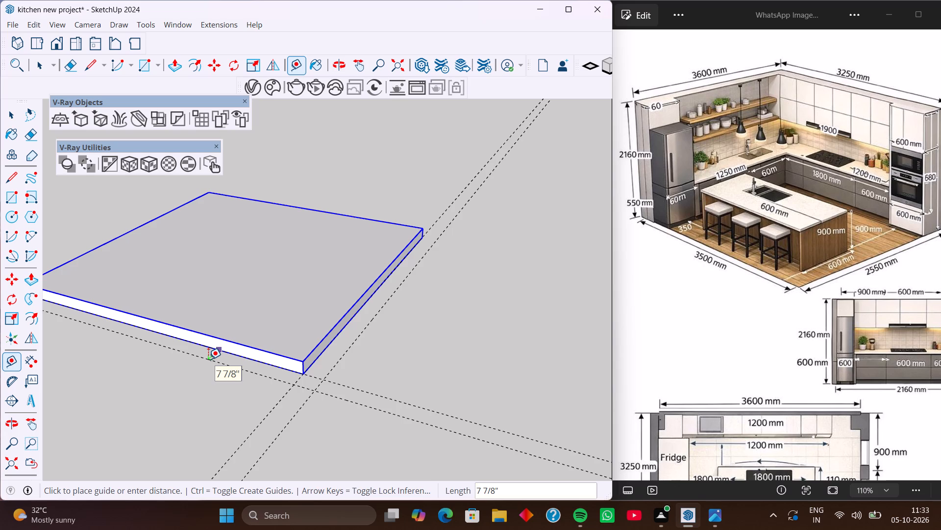
{"action": "key", "text": "Return"}
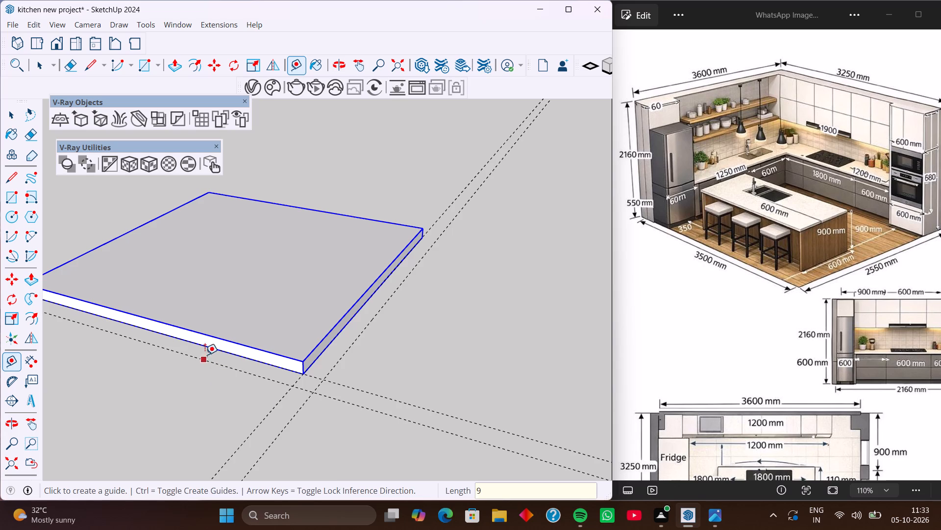
Place one guide along the slab's third bottom edge and another 9" outside it.
{"action": "middle_click_drag", "start_coordinate": [381, 285], "coordinate": [255, 385]}
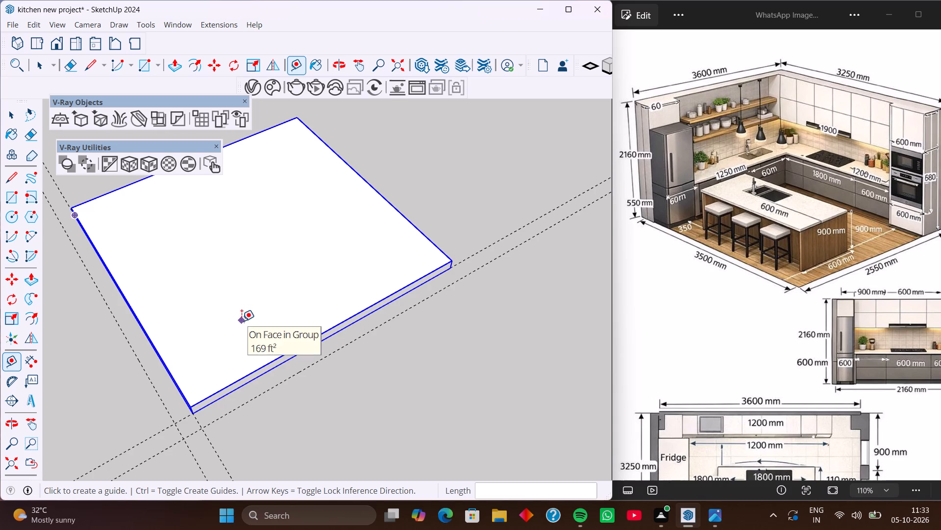
{"action": "middle_click_drag", "start_coordinate": [215, 324], "coordinate": [393, 272]}
{"action": "middle_click_drag", "start_coordinate": [270, 280], "coordinate": [310, 266]}
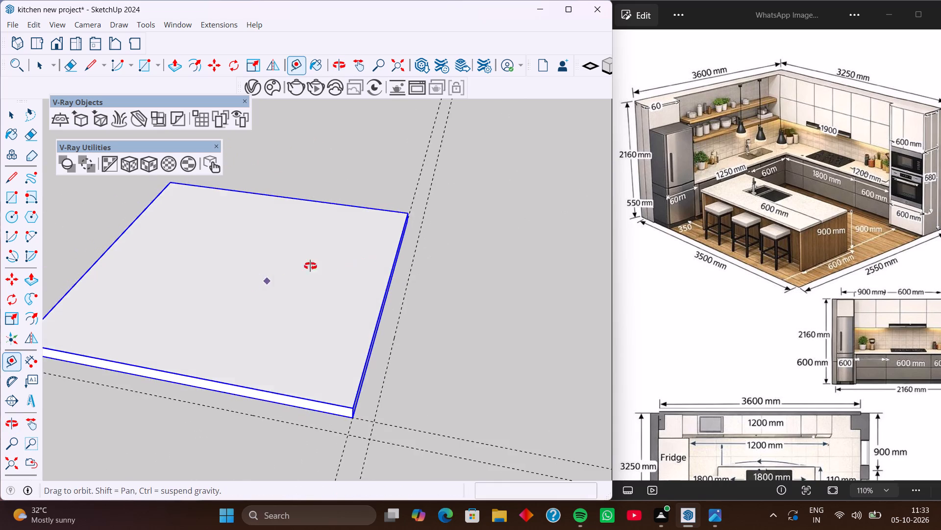
{"action": "middle_click_drag", "start_coordinate": [310, 266], "coordinate": [386, 241]}
{"action": "middle_click_drag", "start_coordinate": [180, 314], "coordinate": [399, 249]}
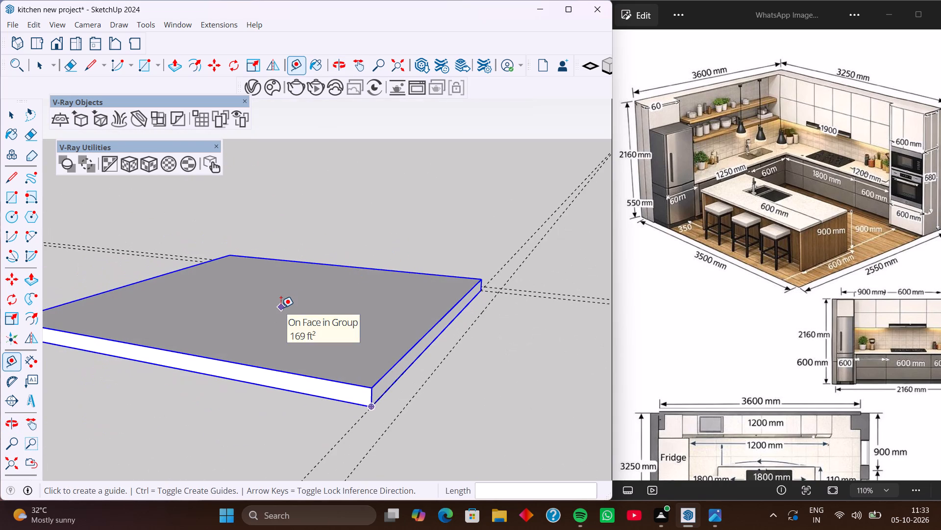
{"action": "middle_click_drag", "start_coordinate": [281, 308], "coordinate": [367, 234], "text": "shift"}
{"action": "middle_click_drag", "start_coordinate": [358, 266], "coordinate": [353, 306]}
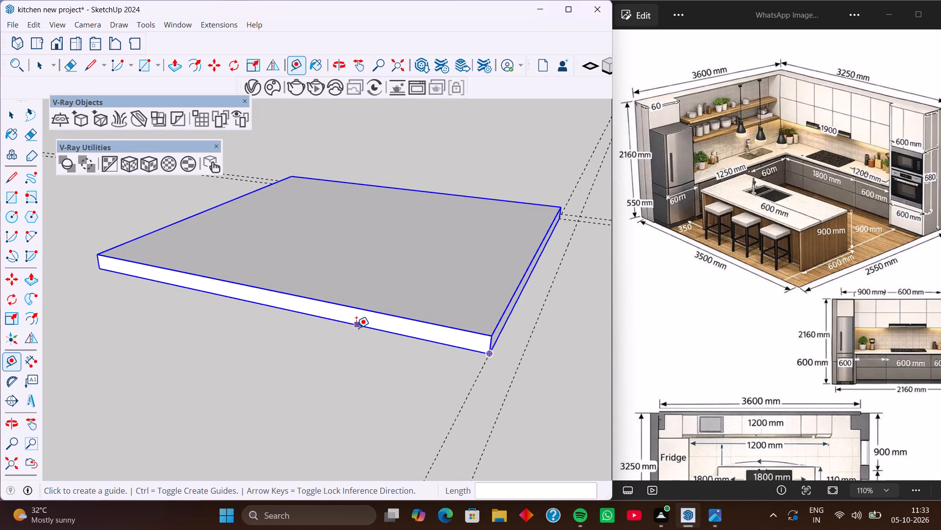
{"action": "left_click", "coordinate": [356, 328]}
{"action": "left_click", "coordinate": [296, 316]}
{"action": "left_click", "coordinate": [308, 313]}
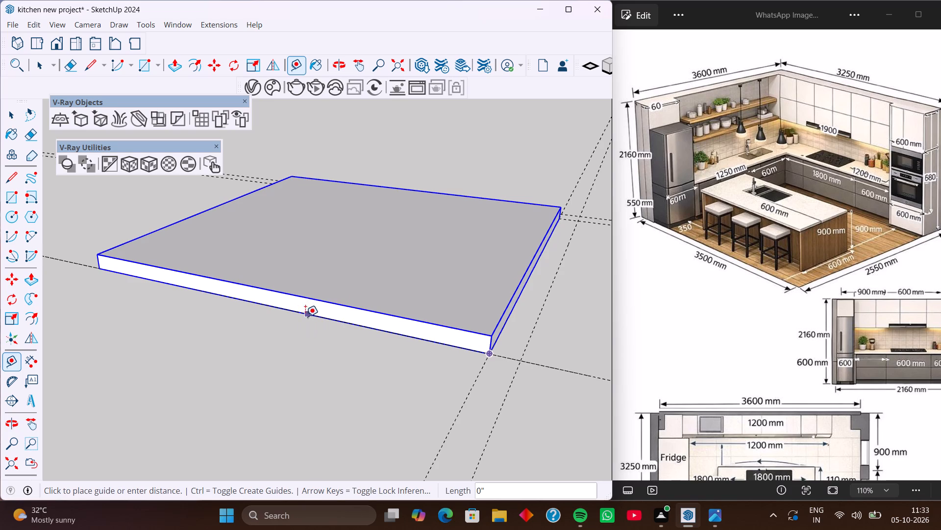
{"action": "key", "text": "9"}
{"action": "key", "text": "Return"}
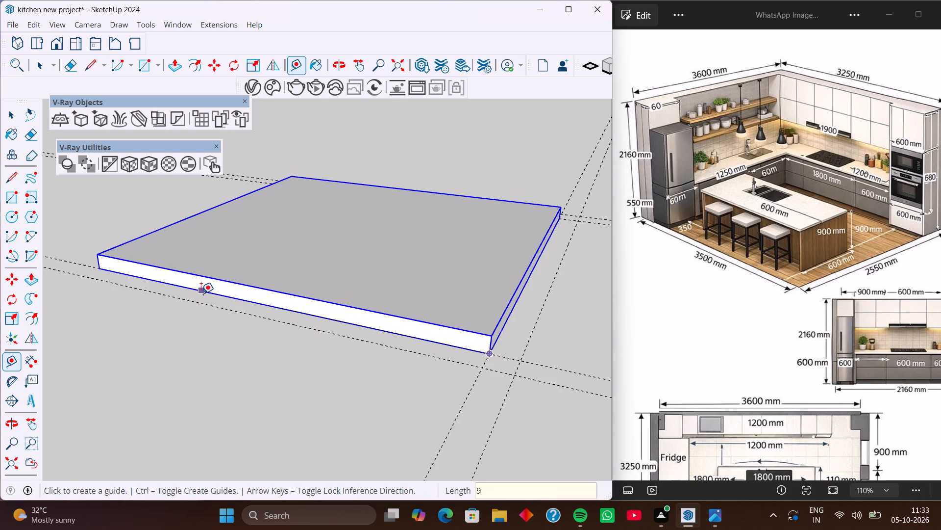
Place one guide along the slab's fourth bottom edge and another 9" outside it.
{"action": "middle_click_drag", "start_coordinate": [195, 278], "coordinate": [348, 336]}
{"action": "middle_click_drag", "start_coordinate": [203, 307], "coordinate": [281, 309]}
{"action": "middle_click_drag", "start_coordinate": [164, 319], "coordinate": [257, 269]}
{"action": "middle_click_drag", "start_coordinate": [248, 283], "coordinate": [289, 286]}
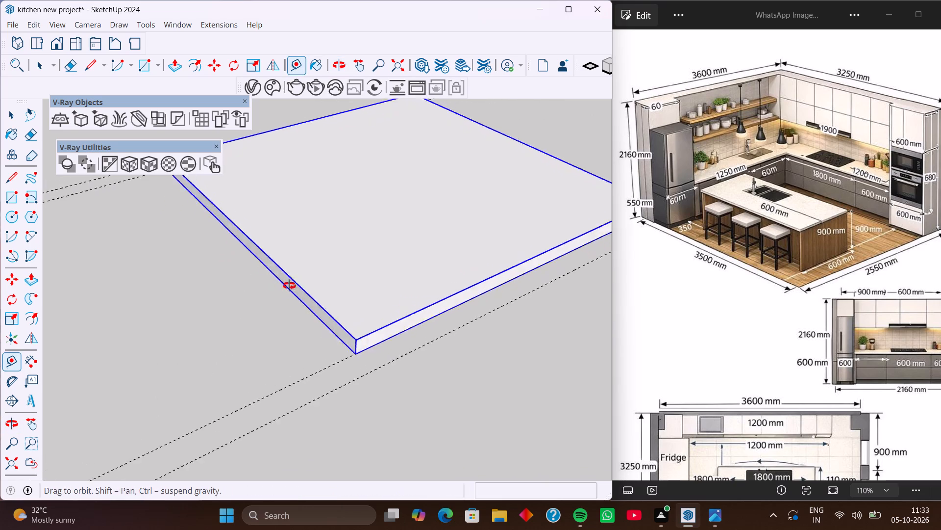
{"action": "middle_click_drag", "start_coordinate": [289, 286], "coordinate": [356, 268]}
{"action": "left_click", "coordinate": [299, 262]}
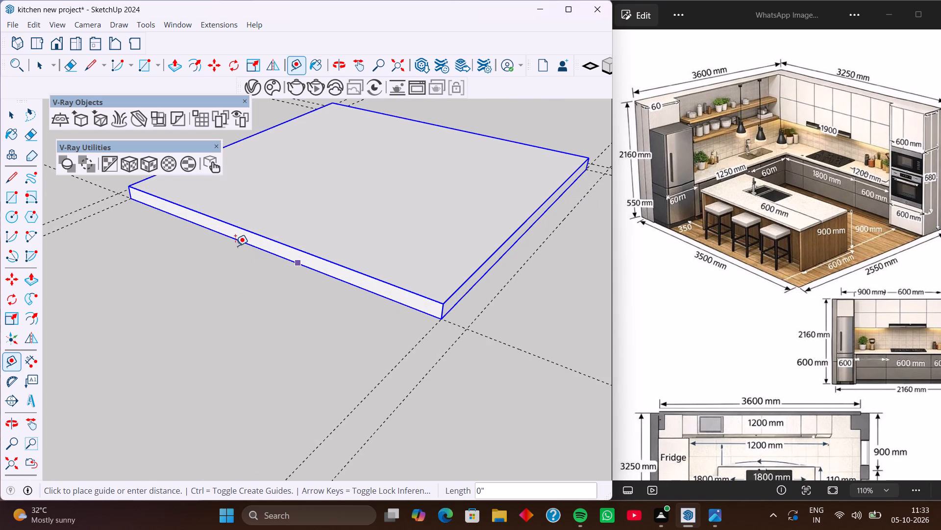
{"action": "left_click", "coordinate": [228, 234]}
{"action": "left_click", "coordinate": [241, 242]}
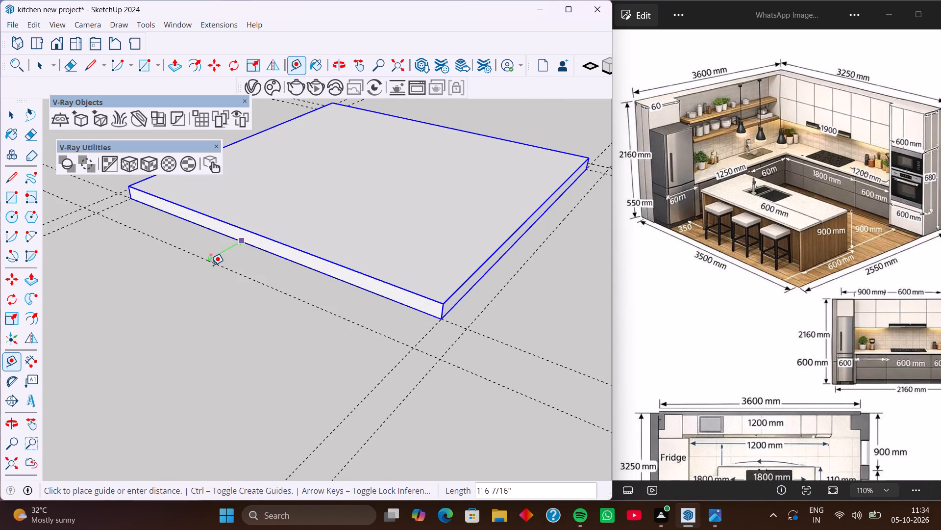
{"action": "key", "text": "9"}
{"action": "key", "text": "Return"}
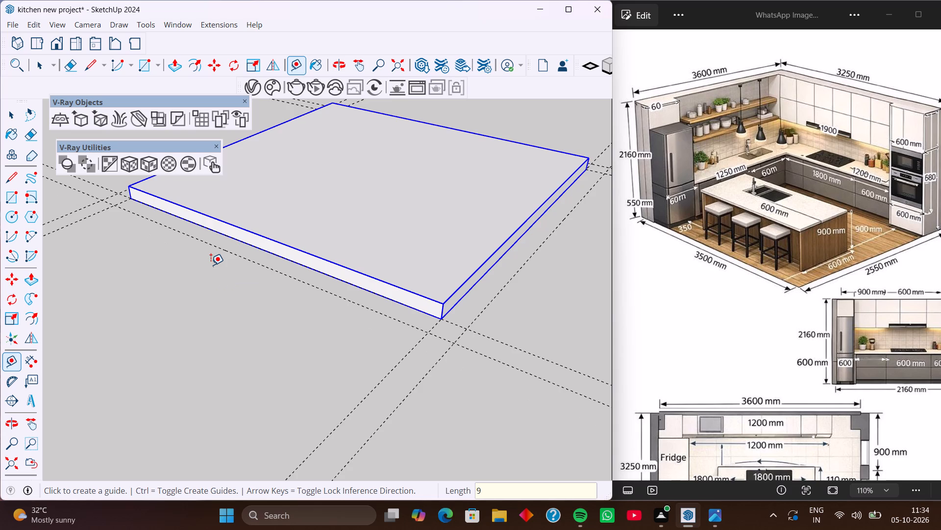
Draw a 14' 6" by 9" rectangle between the guides along one side of the slab, reaching the outer guides at both ends.
{"action": "key", "text": "r"}
{"action": "left_click", "coordinate": [119, 193]}
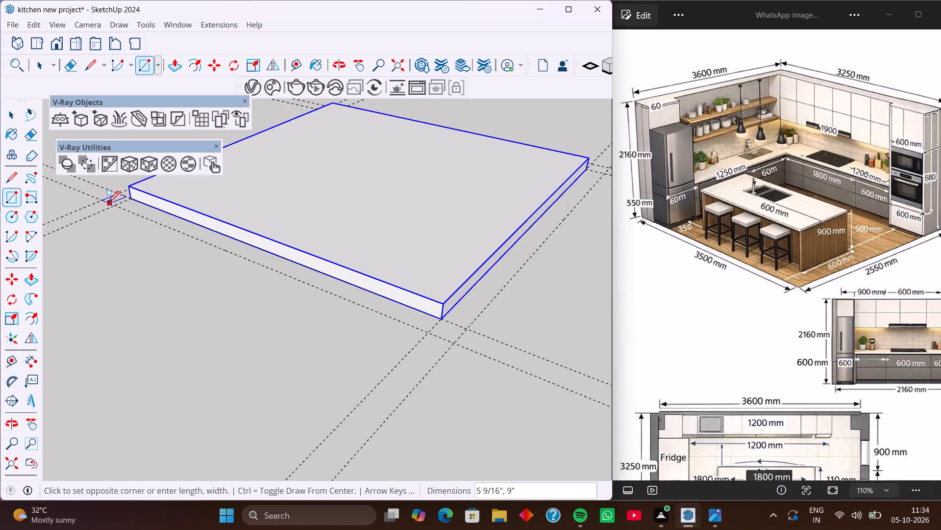
{"action": "left_click", "coordinate": [452, 345]}
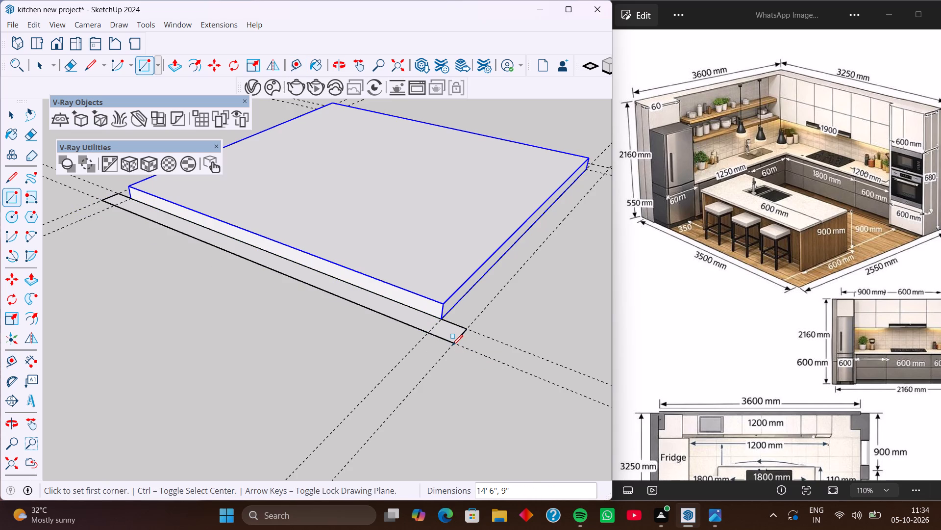
Draw a 13' by 9" rectangle between the guides along the adjacent slab edge, from the first strip to the slab's far corner.
{"action": "middle_click_drag", "start_coordinate": [462, 350], "coordinate": [71, 307]}
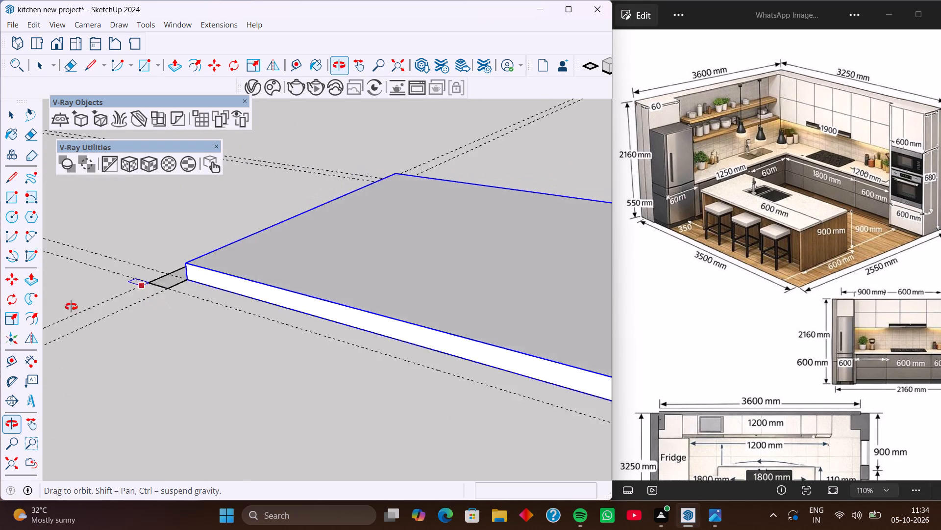
{"action": "middle_click_drag", "start_coordinate": [71, 307], "coordinate": [142, 306]}
{"action": "scroll", "coordinate": [143, 306], "scroll_direction": "down", "scroll_amount": 2}
{"action": "middle_click_drag", "start_coordinate": [228, 325], "coordinate": [197, 319], "text": "shift"}
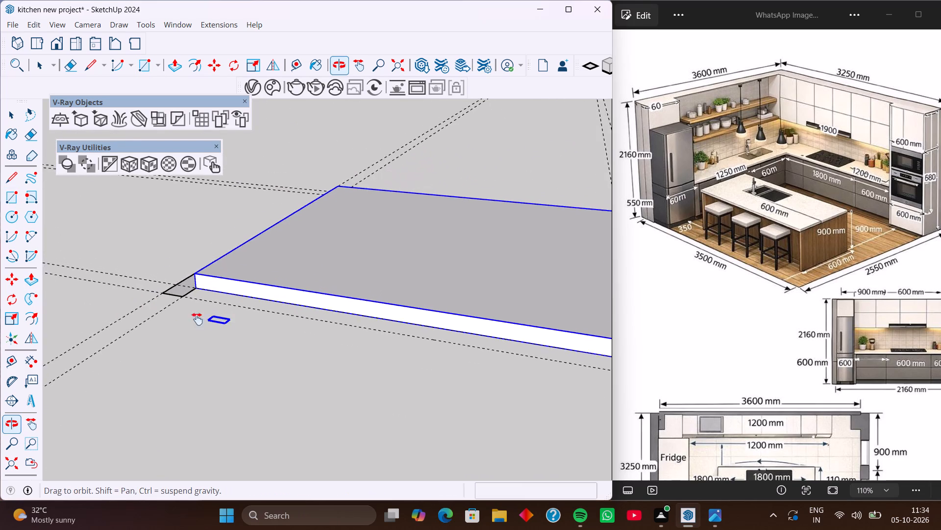
{"action": "middle_click_drag", "start_coordinate": [197, 319], "coordinate": [127, 307], "text": "shift"}
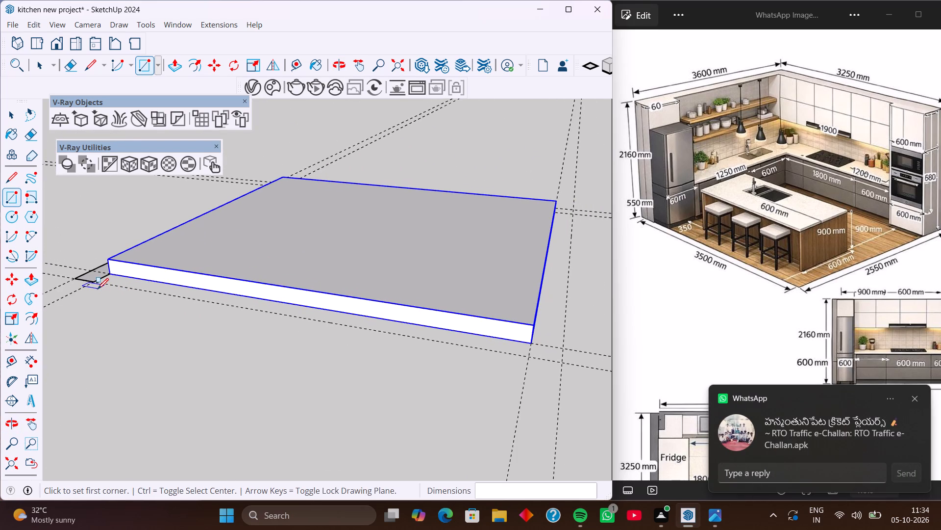
{"action": "middle_click_drag", "start_coordinate": [295, 251], "coordinate": [251, 271]}
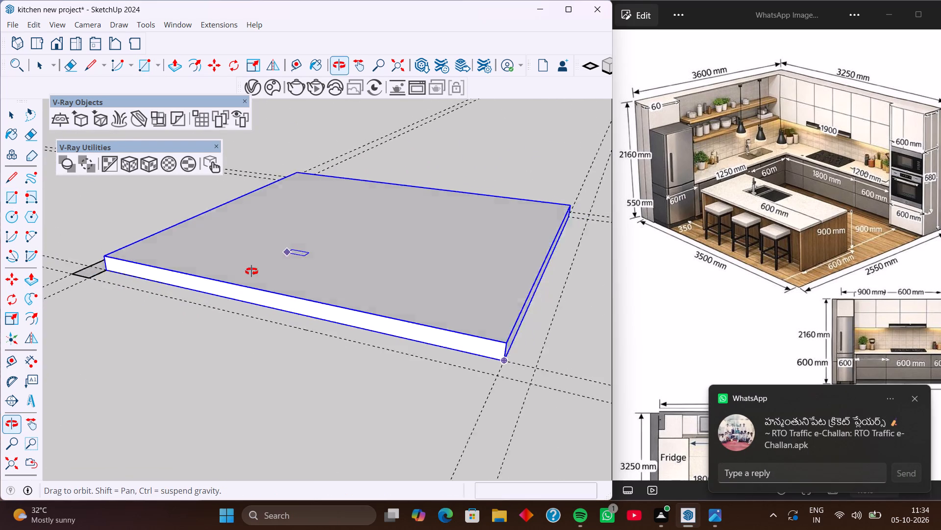
{"action": "middle_click_drag", "start_coordinate": [251, 271], "coordinate": [143, 349]}
{"action": "middle_click_drag", "start_coordinate": [323, 320], "coordinate": [133, 324]}
{"action": "middle_click_drag", "start_coordinate": [293, 286], "coordinate": [263, 282]}
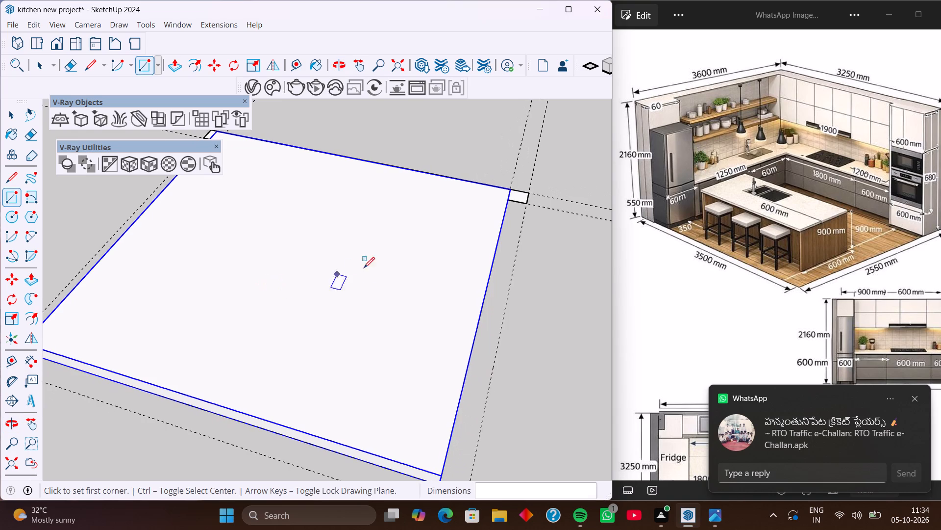
{"action": "middle_click_drag", "start_coordinate": [397, 269], "coordinate": [419, 196], "text": "shift"}
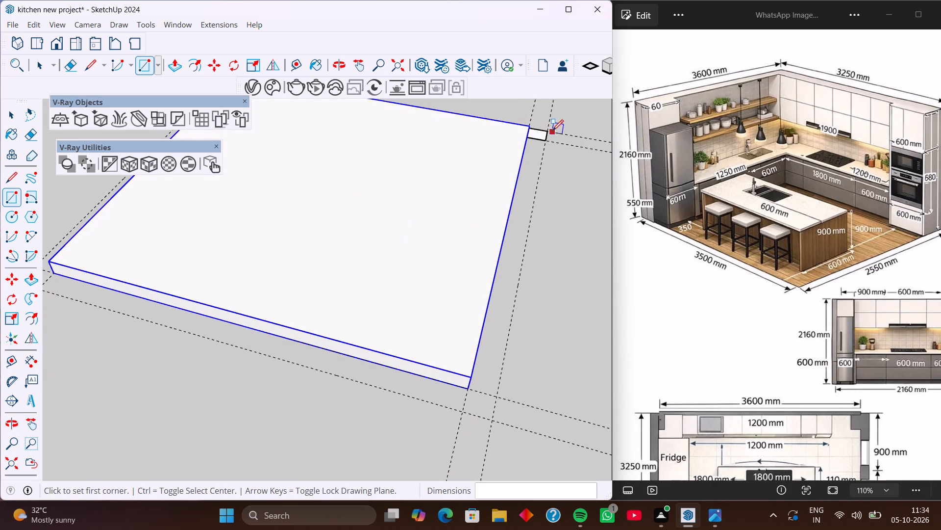
{"action": "left_click", "coordinate": [546, 139]}
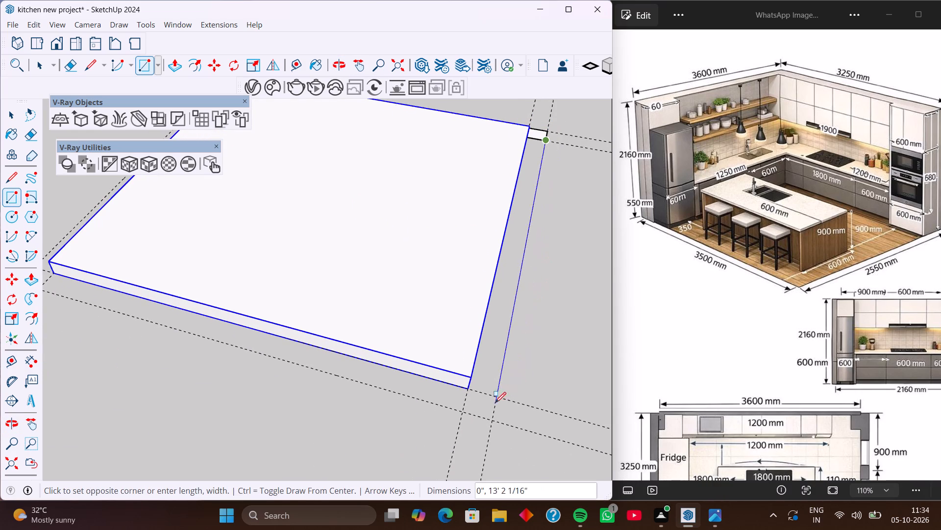
{"action": "left_click", "coordinate": [470, 388]}
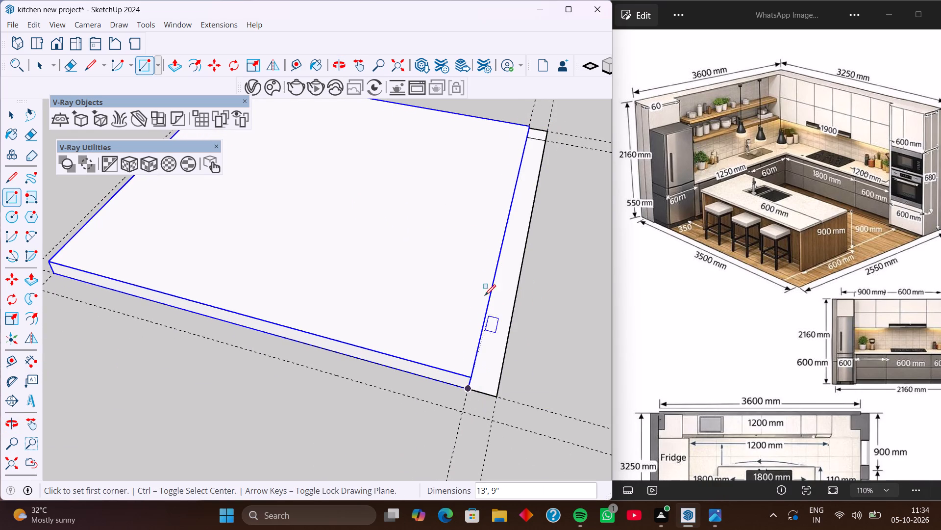
Trim the 14' 6" strip with a 9" line flush with the slab's corner and erase the overhanging end beyond it.
{"action": "scroll", "coordinate": [364, 303], "scroll_direction": "down", "scroll_amount": 8}
{"action": "middle_click_drag", "start_coordinate": [336, 324], "coordinate": [486, 330]}
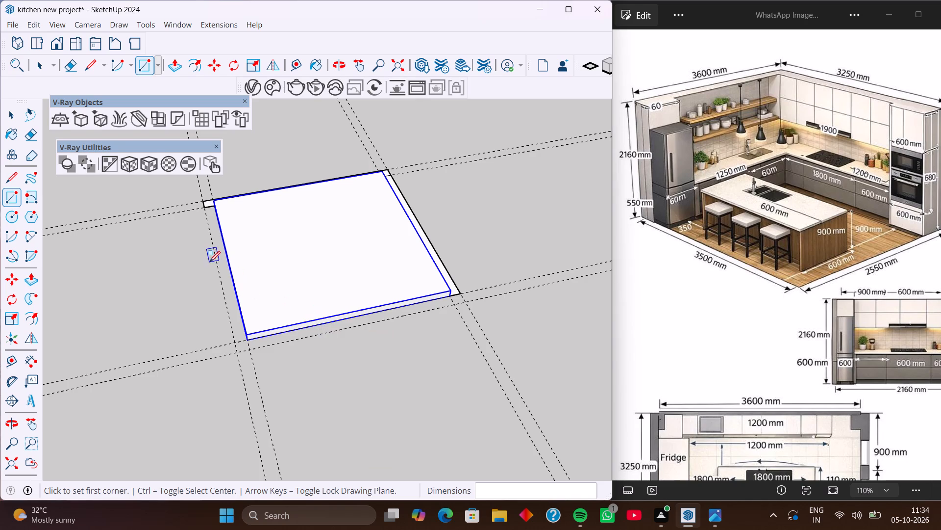
{"action": "middle_click_drag", "start_coordinate": [209, 262], "coordinate": [313, 363]}
{"action": "middle_click_drag", "start_coordinate": [202, 295], "coordinate": [275, 267]}
{"action": "middle_click_drag", "start_coordinate": [228, 312], "coordinate": [300, 262]}
{"action": "middle_click_drag", "start_coordinate": [241, 334], "coordinate": [285, 302]}
{"action": "scroll", "coordinate": [200, 357], "scroll_direction": "up", "scroll_amount": 8}
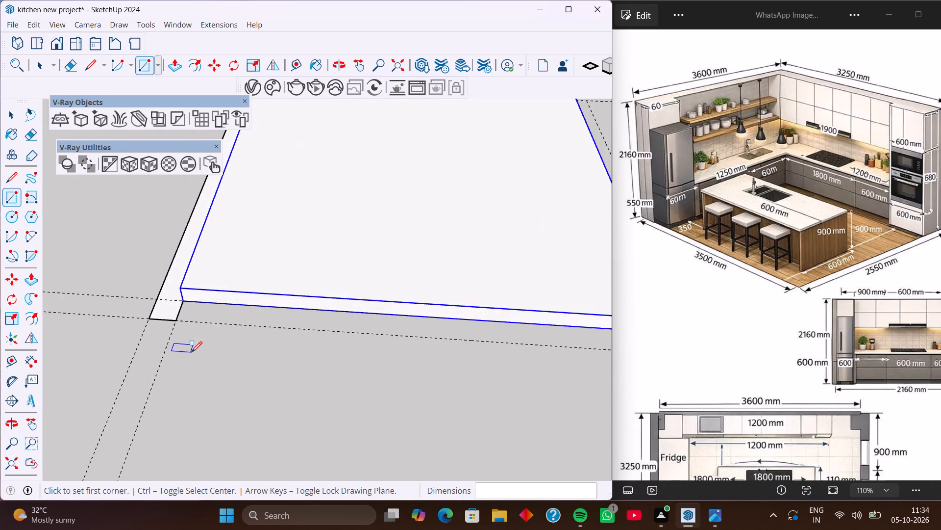
{"action": "scroll", "coordinate": [191, 352], "scroll_direction": "up", "scroll_amount": 8}
{"action": "key", "text": "l"}
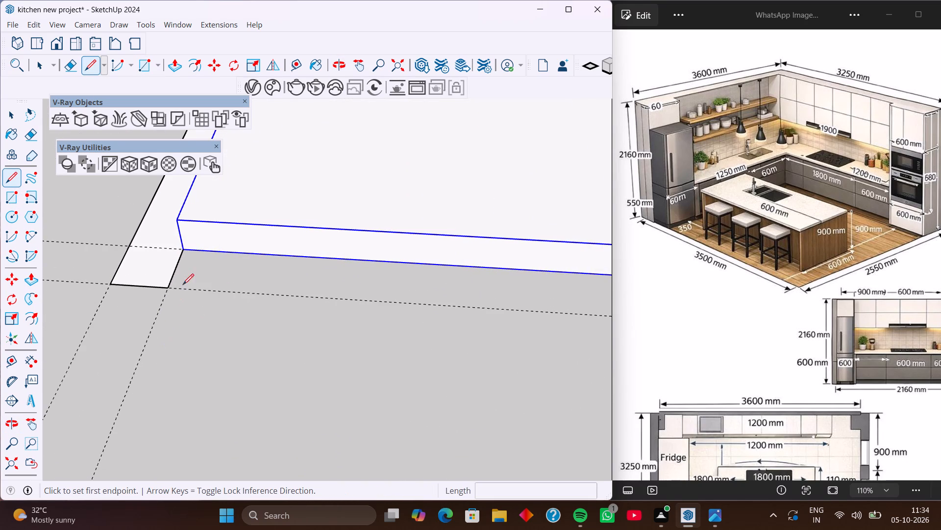
{"action": "left_click", "coordinate": [182, 248]}
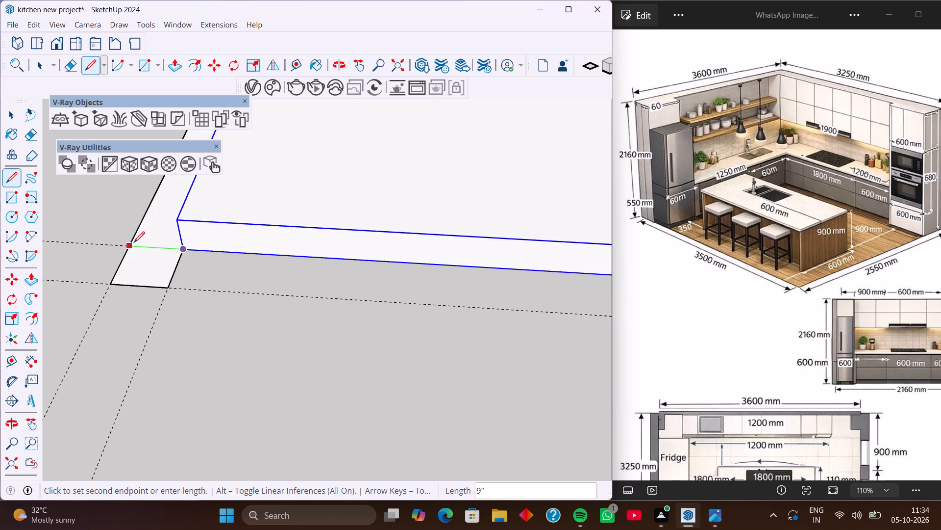
{"action": "left_click", "coordinate": [129, 243]}
{"action": "key", "text": "e"}
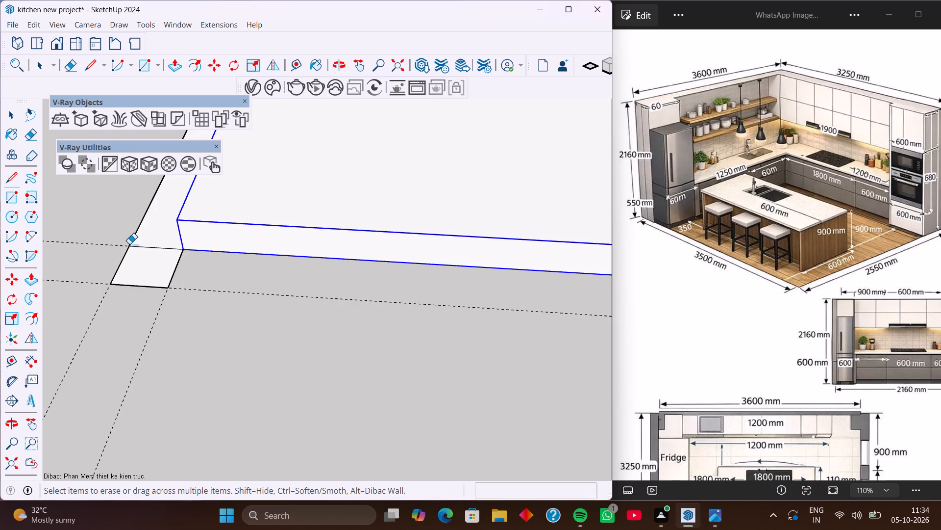
{"action": "left_click_drag", "start_coordinate": [110, 265], "coordinate": [199, 274]}
{"action": "left_click_drag", "start_coordinate": [156, 268], "coordinate": [144, 338]}
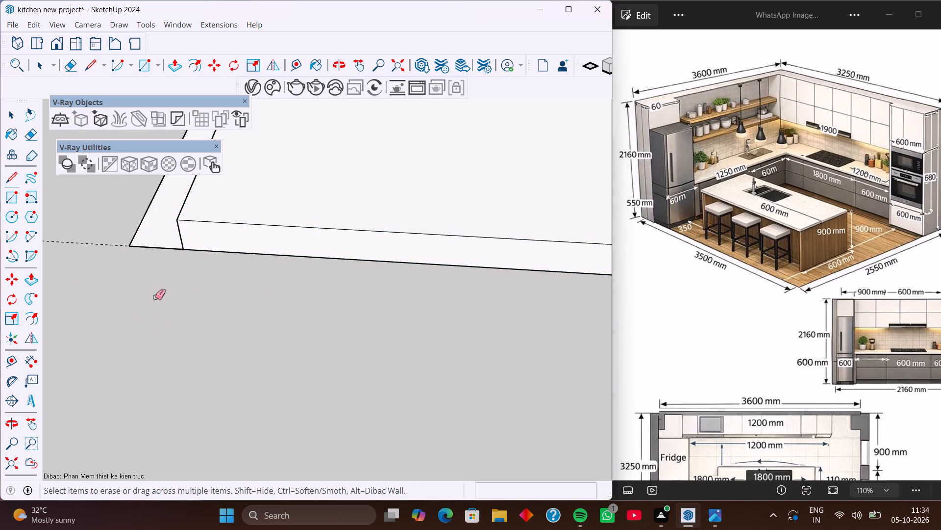
Erase the remaining guides around the slab.
{"action": "scroll", "coordinate": [130, 290], "scroll_direction": "down", "scroll_amount": 18}
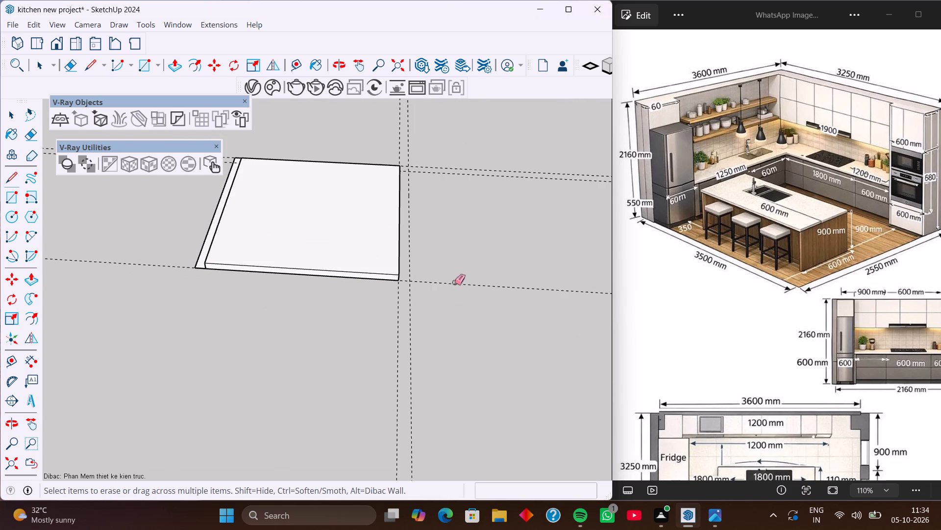
{"action": "middle_click_drag", "start_coordinate": [453, 277], "coordinate": [311, 352]}
{"action": "left_click_drag", "start_coordinate": [304, 335], "coordinate": [536, 199]}
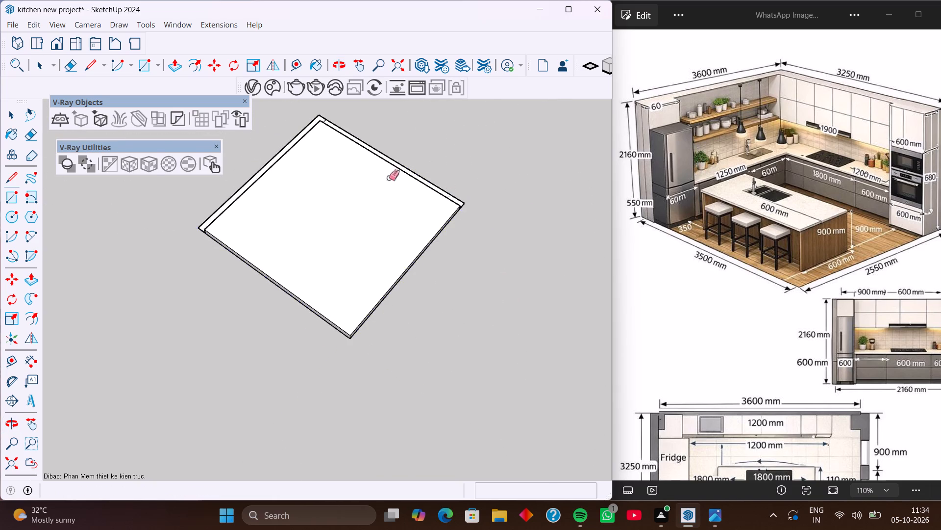
Erase the line dividing the two strips at their shared corner to make one L-shaped face.
{"action": "scroll", "coordinate": [329, 123], "scroll_direction": "up", "scroll_amount": 20}
{"action": "left_click_drag", "start_coordinate": [310, 116], "coordinate": [332, 126]}
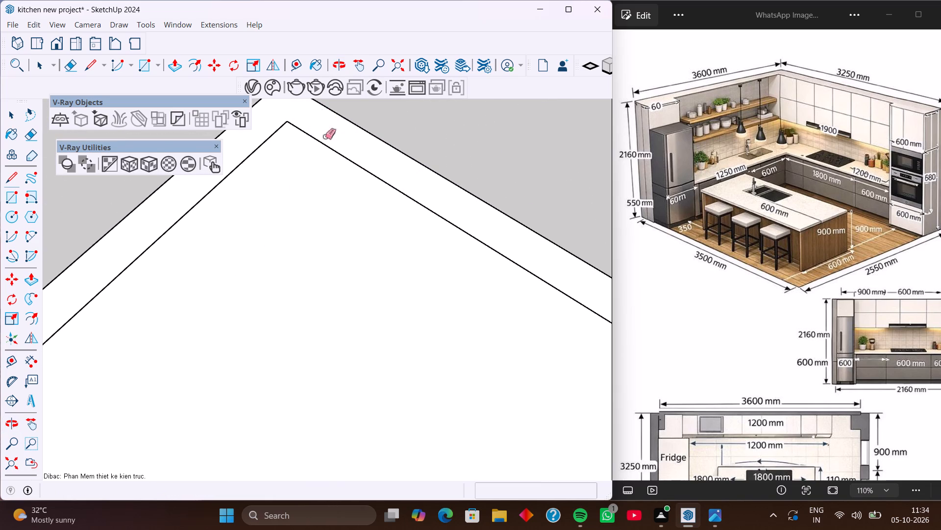
Push/Pull the L-shaped strip face upward 10' to form the two walls.
{"action": "scroll", "coordinate": [215, 268], "scroll_direction": "down", "scroll_amount": 20}
{"action": "scroll", "coordinate": [215, 268], "scroll_direction": "down", "scroll_amount": 6}
{"action": "middle_click_drag", "start_coordinate": [221, 358], "coordinate": [232, 255], "text": "shift"}
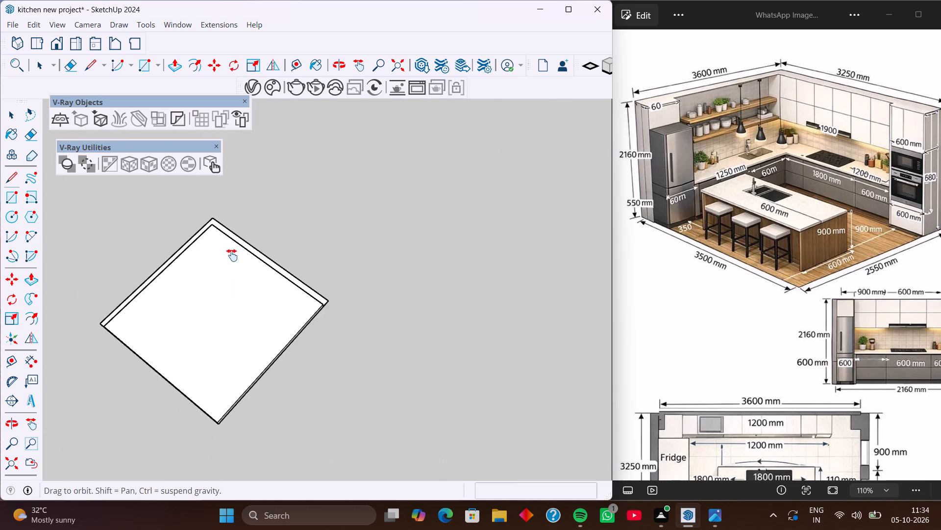
{"action": "middle_click_drag", "start_coordinate": [232, 255], "coordinate": [242, 218], "text": "shift"}
{"action": "middle_click_drag", "start_coordinate": [313, 332], "coordinate": [276, 223]}
{"action": "middle_click_drag", "start_coordinate": [358, 286], "coordinate": [180, 316]}
{"action": "middle_click_drag", "start_coordinate": [391, 302], "coordinate": [292, 322]}
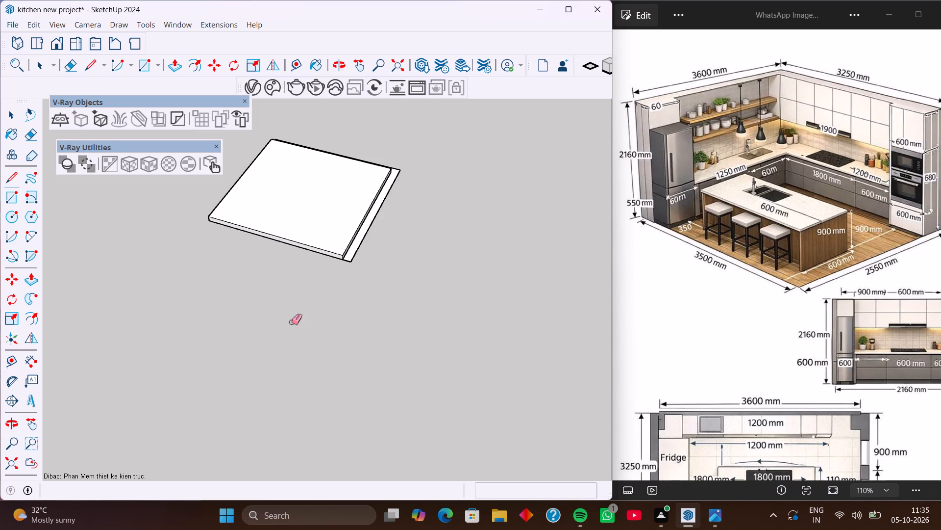
{"action": "key", "text": "p"}
{"action": "scroll", "coordinate": [360, 227], "scroll_direction": "up", "scroll_amount": 5}
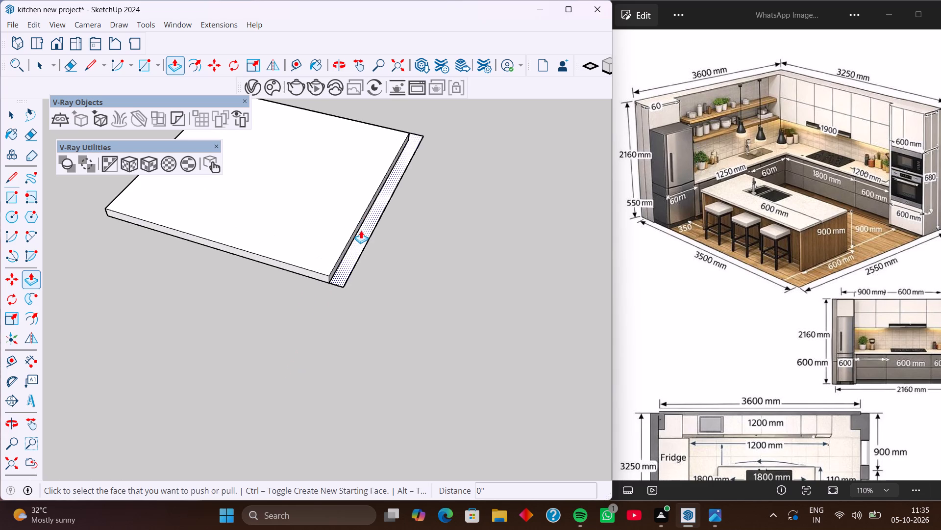
{"action": "left_click", "coordinate": [365, 232]}
{"action": "scroll", "coordinate": [360, 192], "scroll_direction": "down", "scroll_amount": 4}
{"action": "middle_click_drag", "start_coordinate": [360, 192], "coordinate": [369, 296], "text": "shift"}
{"action": "type", "text": "10'"}
{"action": "key", "text": "Return"}
Make a group of all the connected geometry of the L-shaped walls.
{"action": "key", "text": "space"}
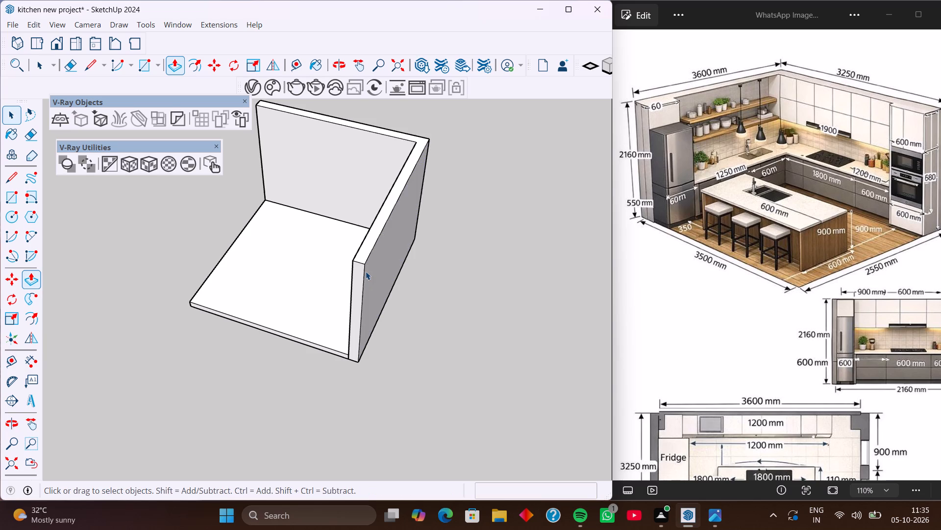
{"action": "triple_click", "coordinate": [366, 271]}
{"action": "triple_click", "coordinate": [367, 271]}
{"action": "triple_click", "coordinate": [367, 271]}
{"action": "triple_click", "coordinate": [367, 271]}
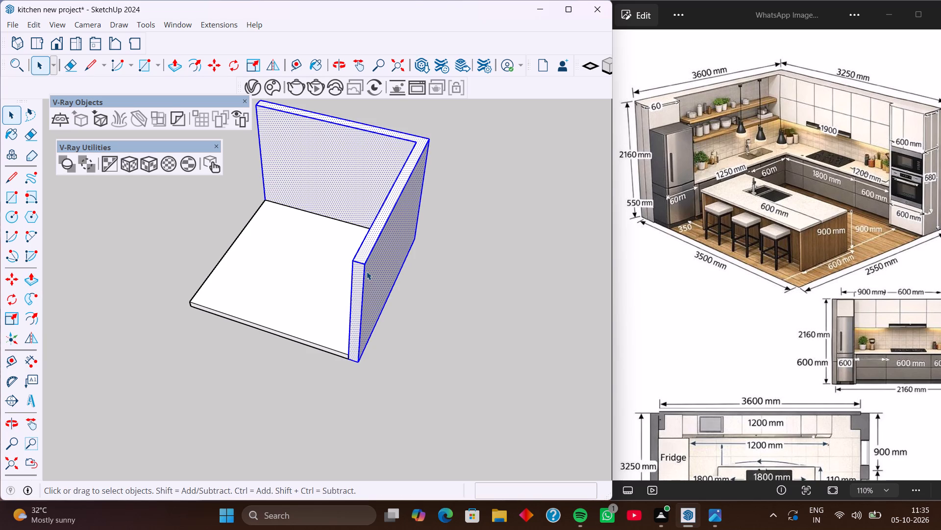
{"action": "right_click", "coordinate": [367, 271]}
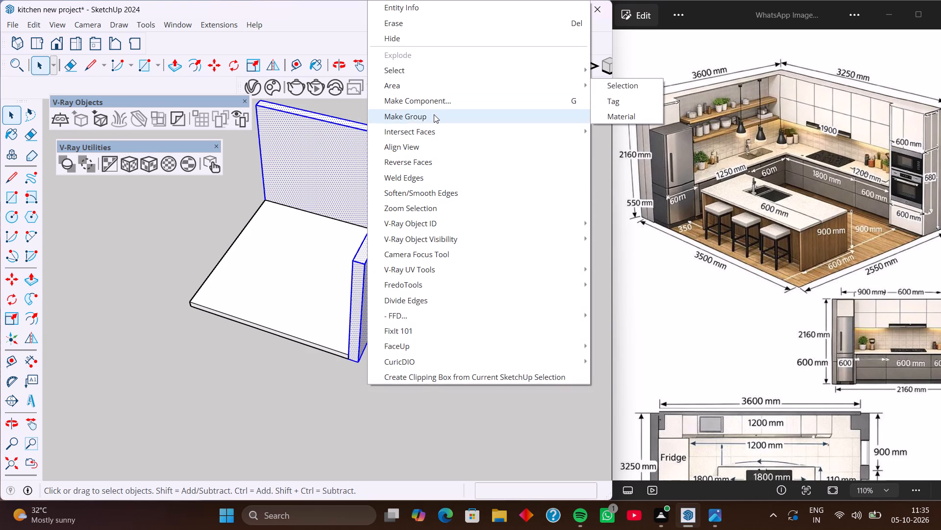
{"action": "left_click", "coordinate": [434, 114]}
{"action": "middle_click_drag", "start_coordinate": [394, 274], "coordinate": [538, 229]}
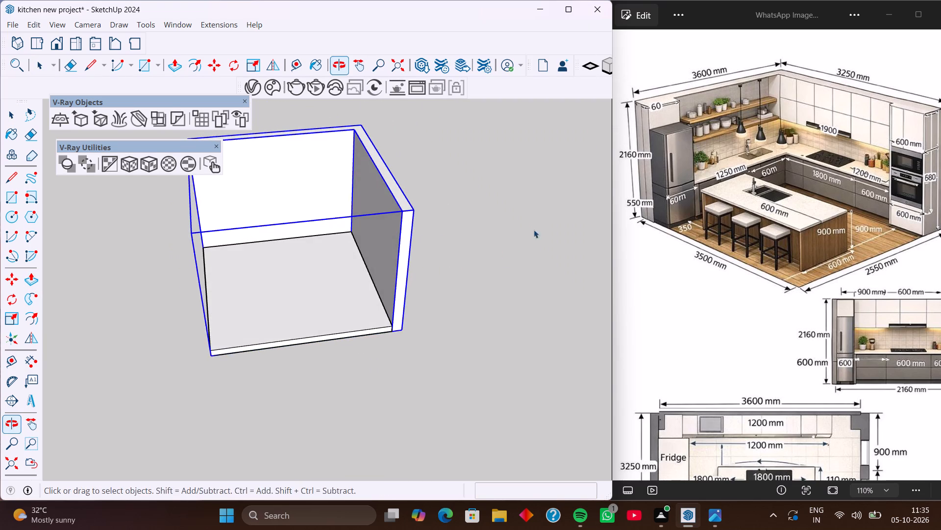
{"action": "middle_click_drag", "start_coordinate": [497, 267], "coordinate": [538, 258]}
{"action": "left_click", "coordinate": [526, 272]}
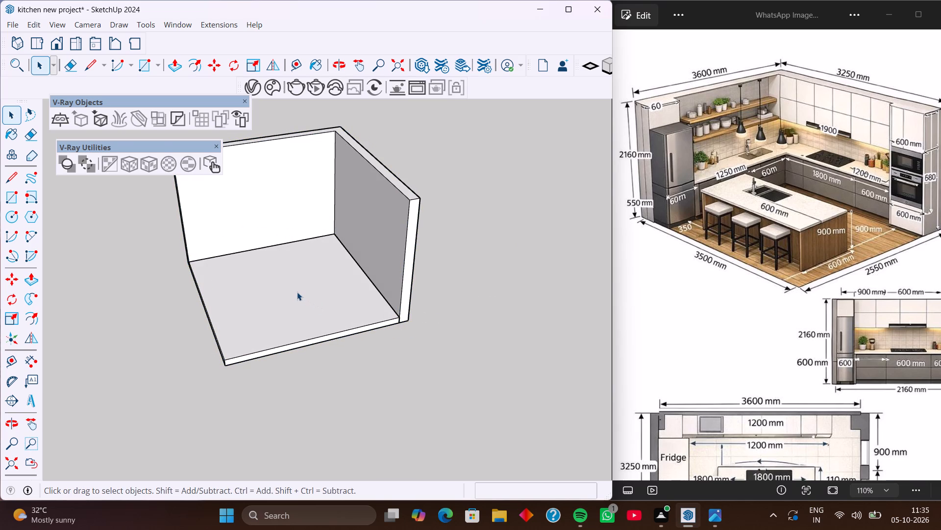
Examine the reference image's perspective, elevation and plan views for the cabinet and counter dimensions.
{"action": "scroll", "coordinate": [799, 368], "scroll_direction": "down", "scroll_amount": 2}
{"action": "scroll", "coordinate": [905, 312], "scroll_direction": "up", "scroll_amount": 2}
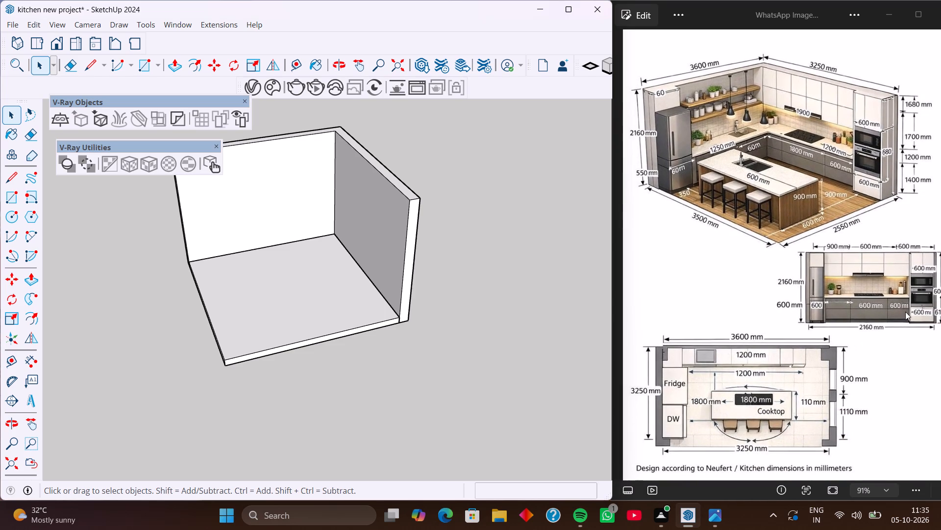
{"action": "scroll", "coordinate": [905, 312], "scroll_direction": "up", "scroll_amount": 10}
{"action": "middle_click_drag", "start_coordinate": [830, 323], "coordinate": [775, 320]}
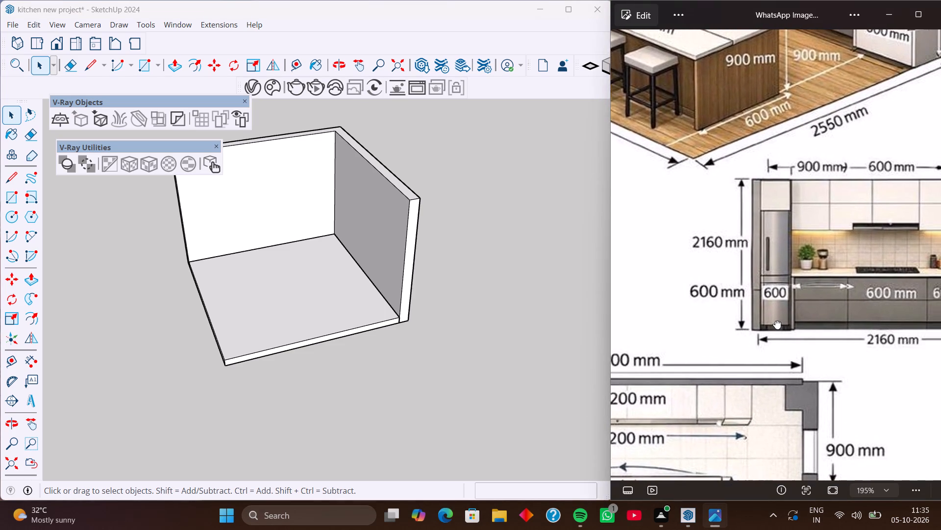
{"action": "middle_click_drag", "start_coordinate": [775, 320], "coordinate": [735, 321]}
{"action": "middle_click_drag", "start_coordinate": [744, 323], "coordinate": [731, 323]}
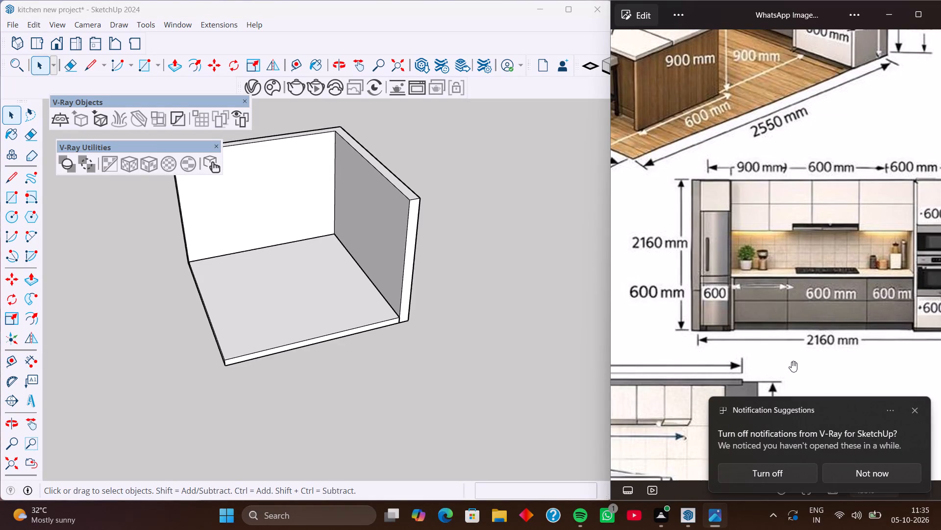
{"action": "scroll", "coordinate": [772, 276], "scroll_direction": "up", "scroll_amount": 8}
{"action": "scroll", "coordinate": [772, 275], "scroll_direction": "down", "scroll_amount": 2}
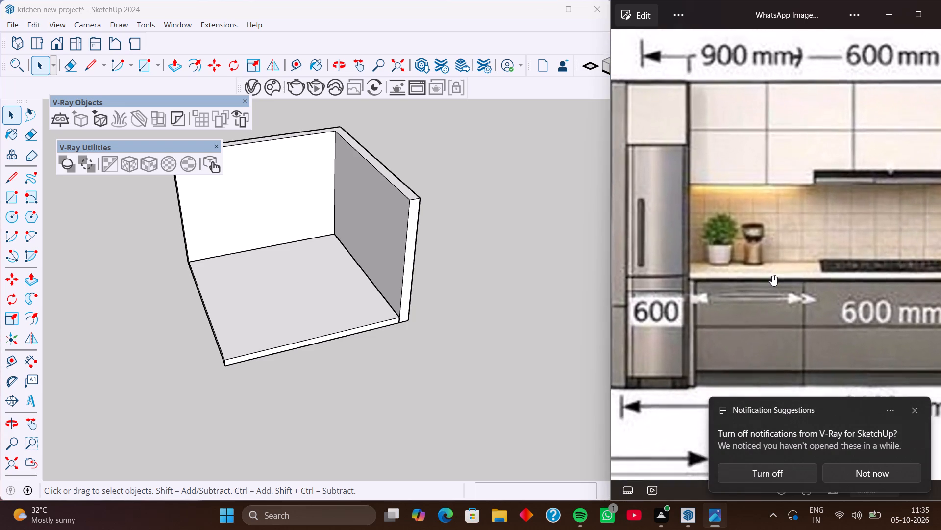
{"action": "scroll", "coordinate": [772, 275], "scroll_direction": "down", "scroll_amount": 12}
{"action": "scroll", "coordinate": [728, 295], "scroll_direction": "down", "scroll_amount": 1}
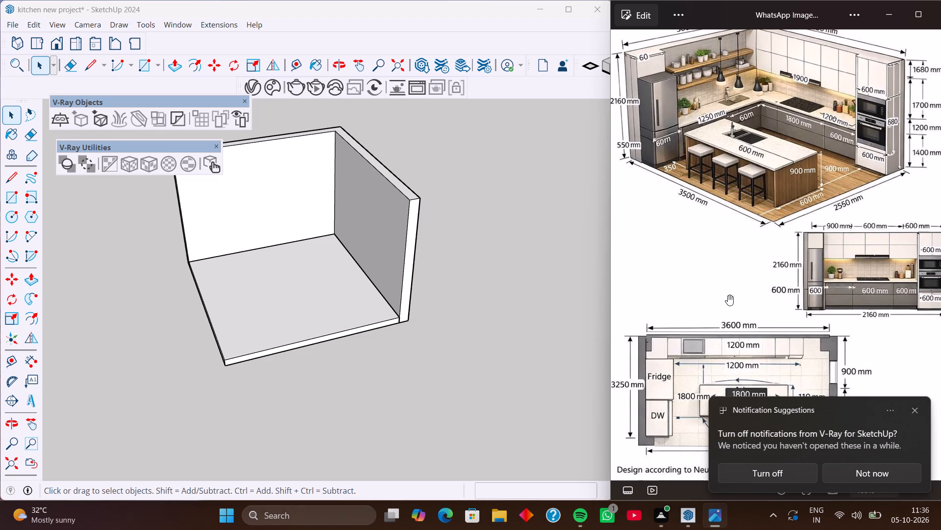
{"action": "scroll", "coordinate": [877, 281], "scroll_direction": "up", "scroll_amount": 1}
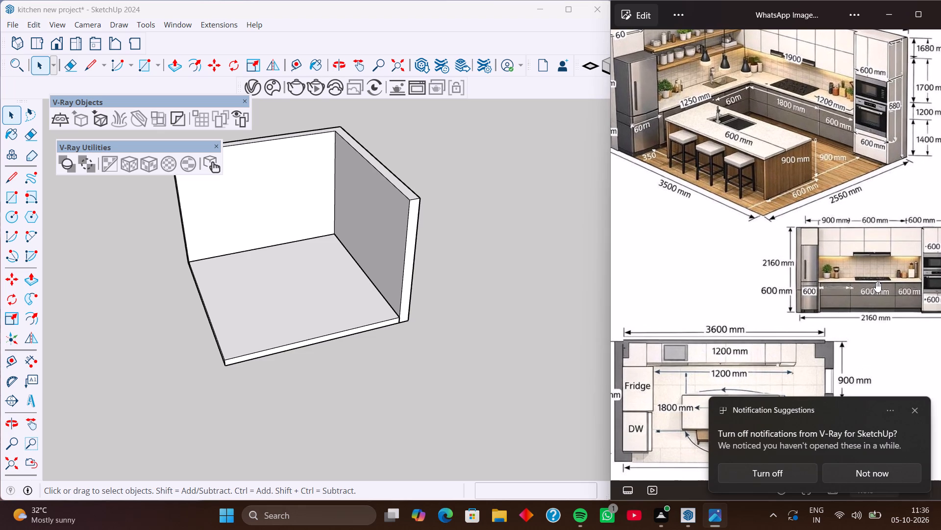
{"action": "scroll", "coordinate": [875, 282], "scroll_direction": "down", "scroll_amount": 1}
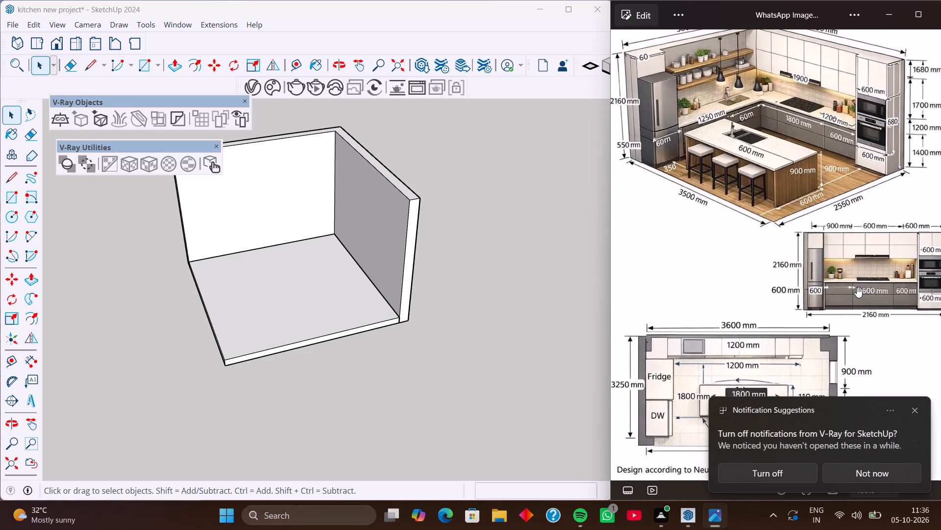
{"action": "middle_click_drag", "start_coordinate": [853, 288], "coordinate": [791, 299]}
{"action": "middle_click_drag", "start_coordinate": [863, 304], "coordinate": [815, 290]}
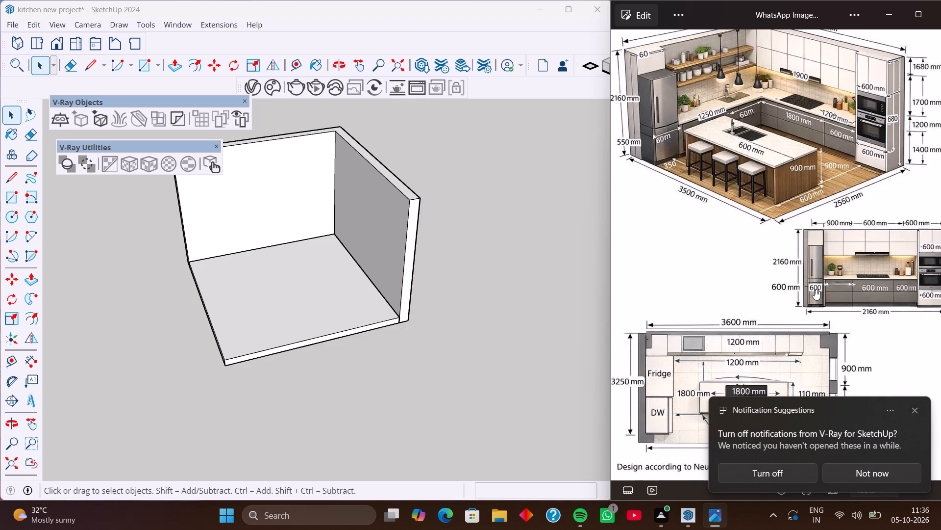
{"action": "scroll", "coordinate": [723, 324], "scroll_direction": "down", "scroll_amount": 5}
{"action": "scroll", "coordinate": [790, 330], "scroll_direction": "down", "scroll_amount": 2}
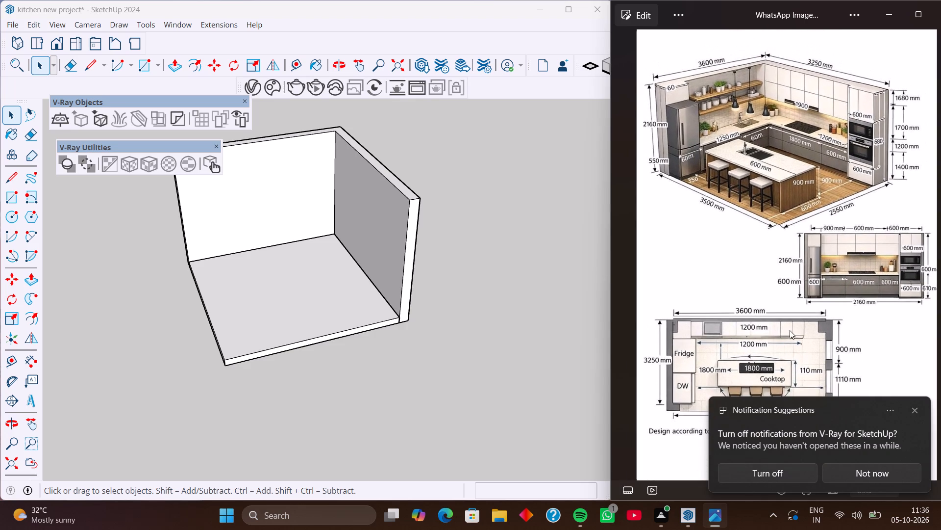
{"action": "scroll", "coordinate": [790, 330], "scroll_direction": "down", "scroll_amount": 8}
{"action": "scroll", "coordinate": [872, 310], "scroll_direction": "up", "scroll_amount": 2}
{"action": "scroll", "coordinate": [889, 306], "scroll_direction": "down", "scroll_amount": 2}
{"action": "scroll", "coordinate": [887, 307], "scroll_direction": "up", "scroll_amount": 4}
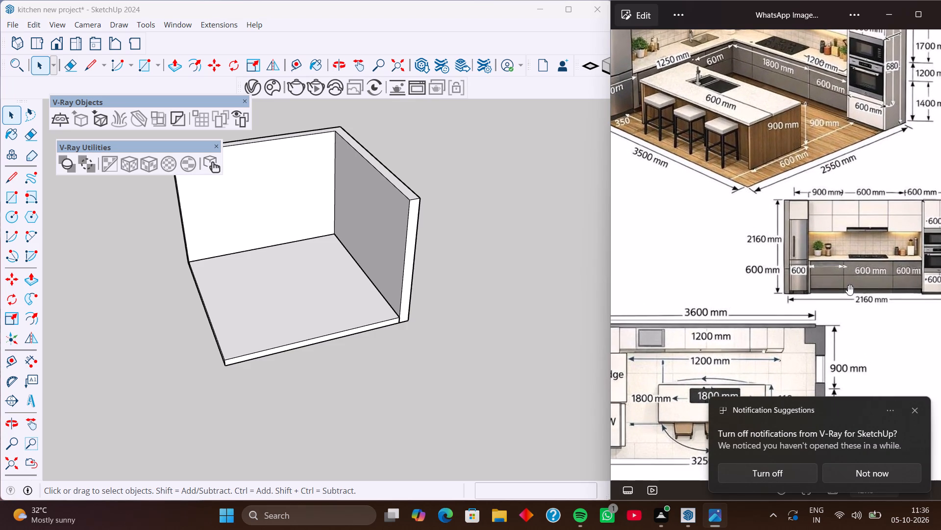
{"action": "middle_click_drag", "start_coordinate": [785, 260], "coordinate": [781, 328], "text": "shift"}
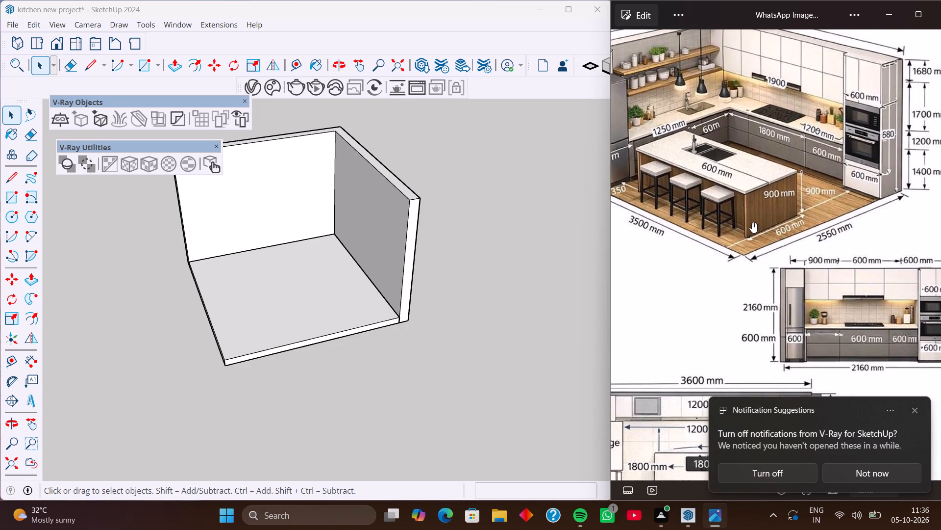
{"action": "middle_click_drag", "start_coordinate": [752, 222], "coordinate": [773, 280], "text": "shift"}
{"action": "scroll", "coordinate": [681, 131], "scroll_direction": "up", "scroll_amount": 2}
{"action": "middle_click_drag", "start_coordinate": [681, 130], "coordinate": [723, 202], "text": "shift"}
{"action": "scroll", "coordinate": [723, 202], "scroll_direction": "up", "scroll_amount": 1, "text": "shift"}
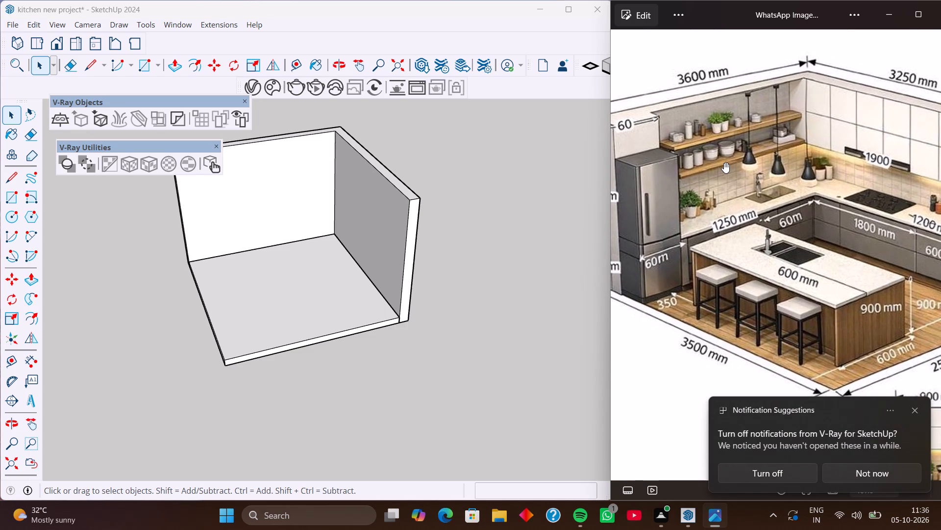
{"action": "scroll", "coordinate": [218, 266], "scroll_direction": "up", "scroll_amount": 4}
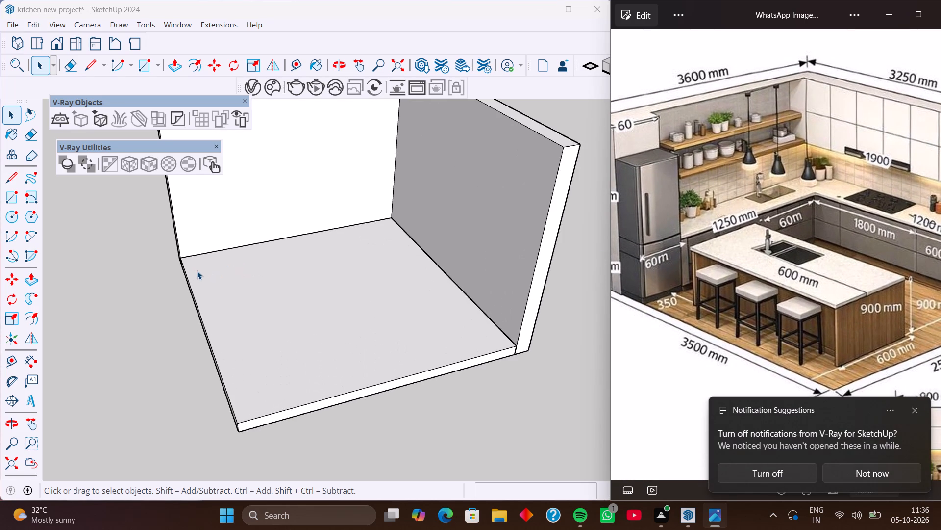
{"action": "scroll", "coordinate": [197, 271], "scroll_direction": "down", "scroll_amount": 1}
{"action": "scroll", "coordinate": [748, 311], "scroll_direction": "down", "scroll_amount": 5}
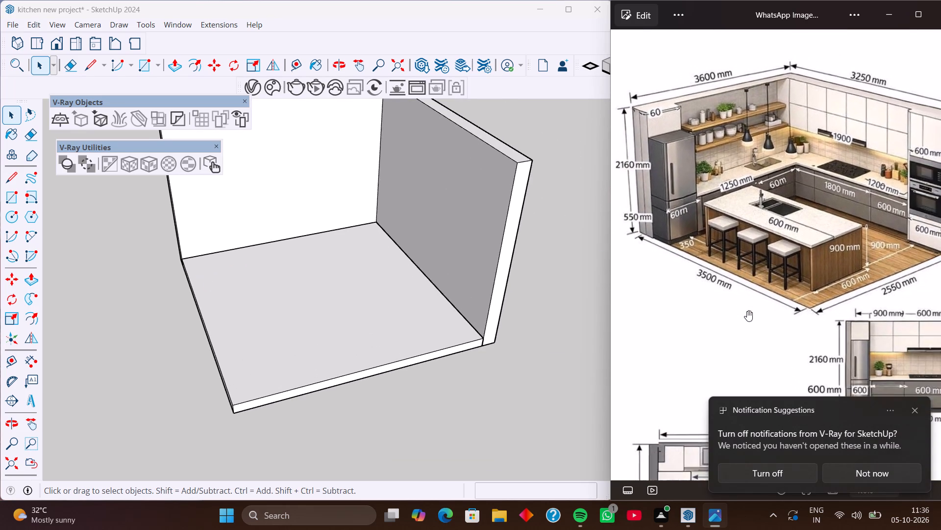
{"action": "middle_click_drag", "start_coordinate": [778, 279], "coordinate": [755, 279]}
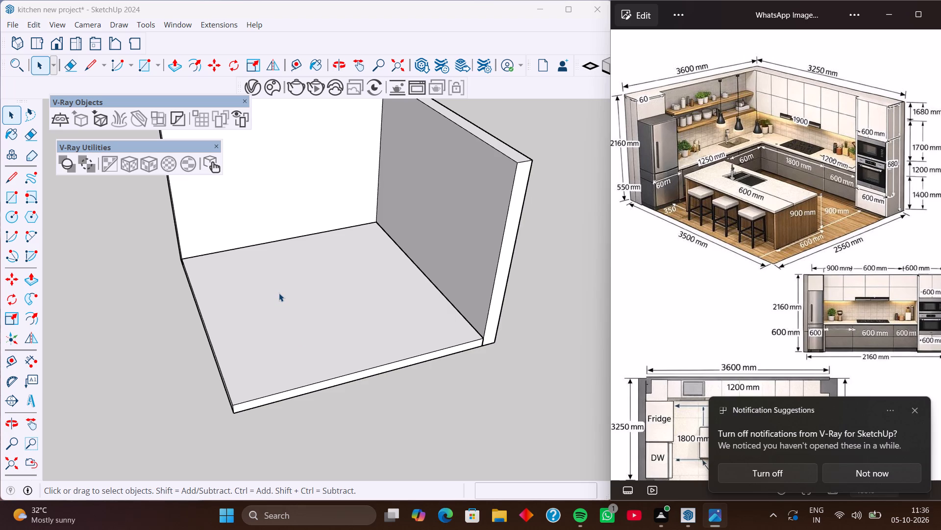
Draw a 2' by 13' rectangle on the floor along the full base of the back wall, starting from its open-end corner.
{"action": "scroll", "coordinate": [184, 260], "scroll_direction": "up", "scroll_amount": 3}
{"action": "middle_click_drag", "start_coordinate": [216, 288], "coordinate": [216, 289]}
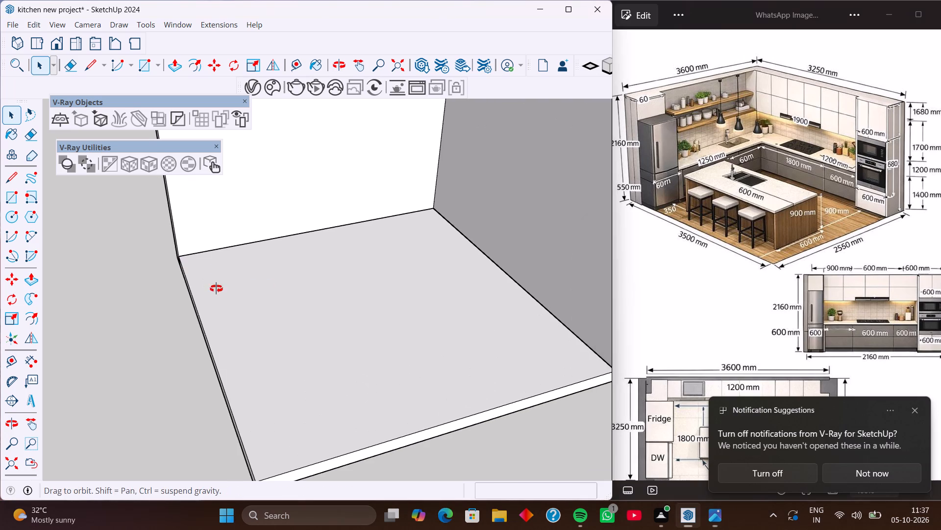
{"action": "middle_click_drag", "start_coordinate": [216, 289], "coordinate": [223, 325]}
{"action": "middle_click_drag", "start_coordinate": [223, 326], "coordinate": [222, 330]}
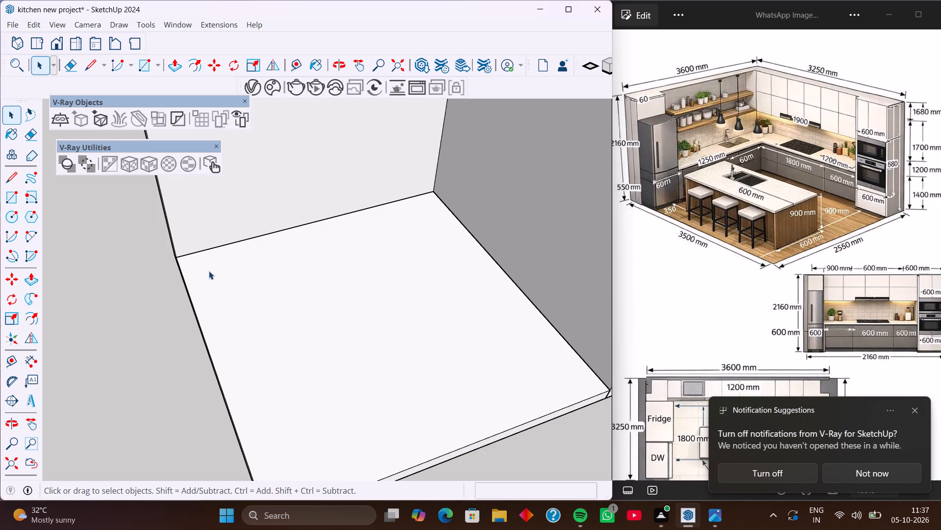
{"action": "key", "text": "r"}
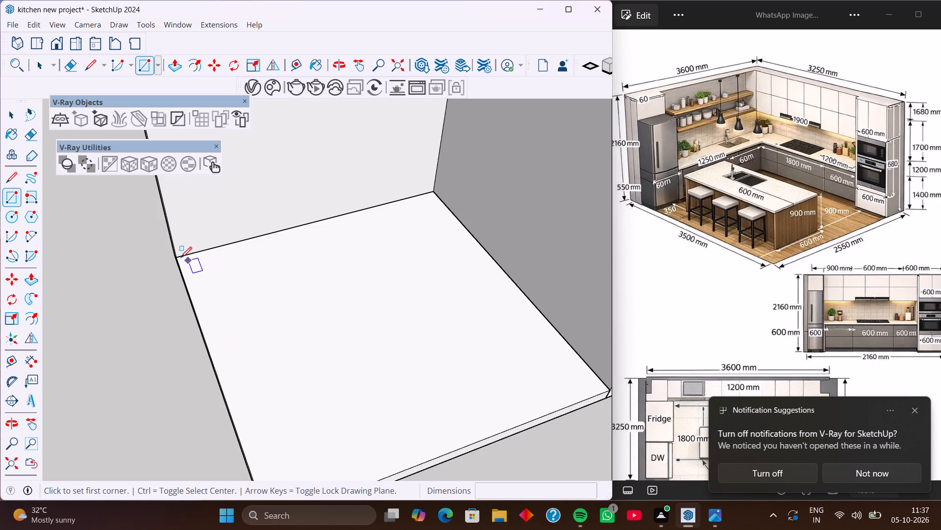
{"action": "left_click", "coordinate": [178, 256]}
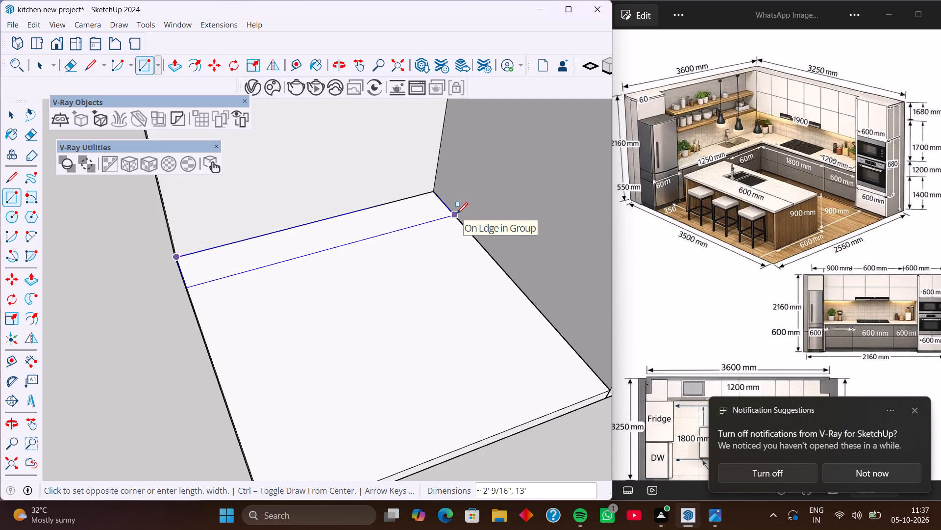
{"action": "key", "text": "2"}
{"action": "key", "text": "apostrophe"}
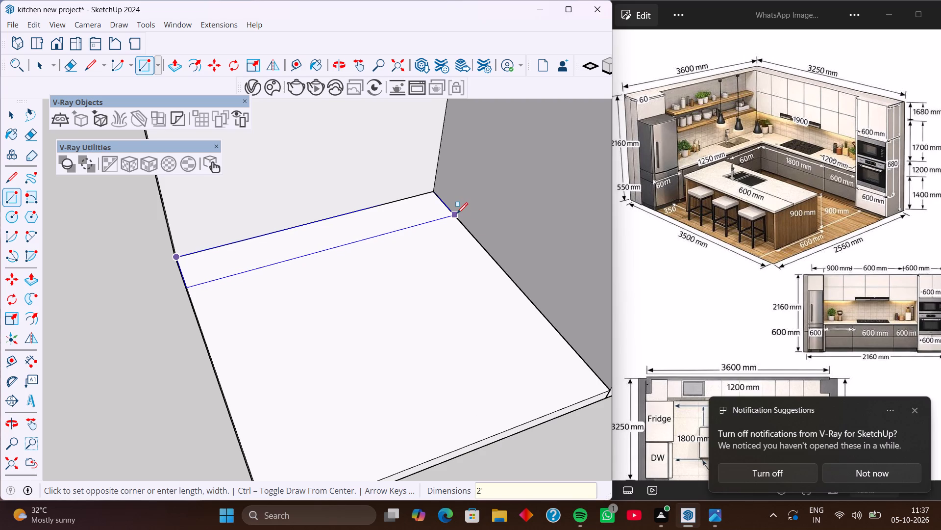
{"action": "type", "text": ",13'"}
{"action": "key", "text": "Return"}
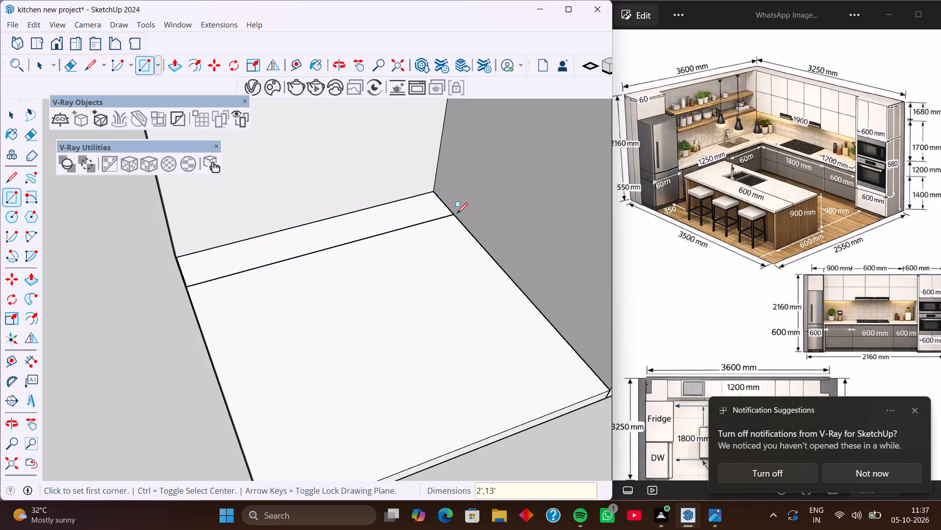
Draw a 2' by 11' rectangle on the floor along the side wall, from the first strip's corner to the slab's front edge.
{"action": "left_click", "coordinate": [452, 215]}
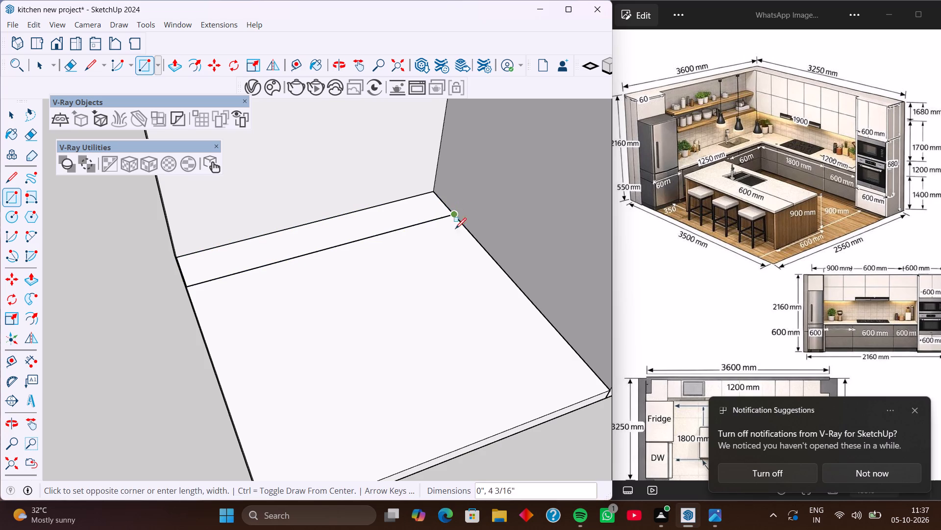
{"action": "scroll", "coordinate": [545, 352], "scroll_direction": "down", "scroll_amount": 3}
{"action": "middle_click_drag", "start_coordinate": [545, 352], "coordinate": [444, 282], "text": "shift"}
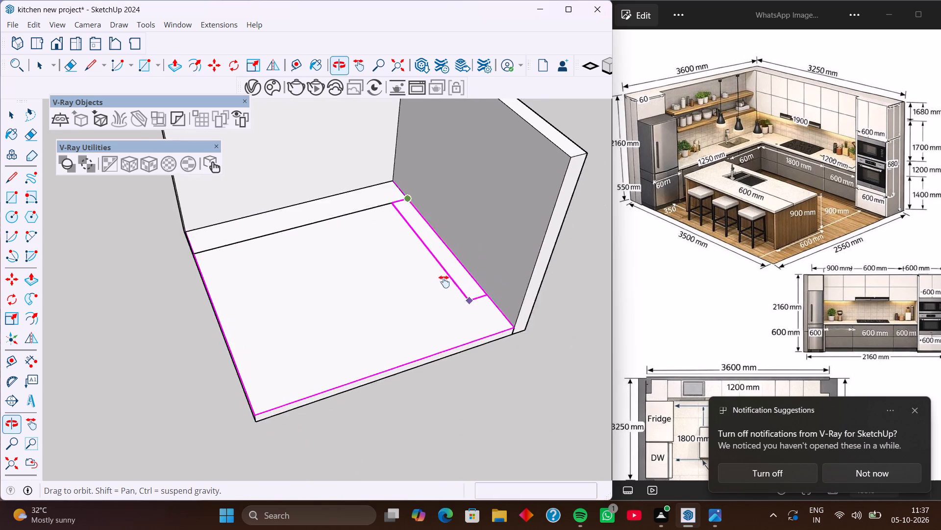
{"action": "middle_click_drag", "start_coordinate": [444, 282], "coordinate": [388, 241], "text": "shift"}
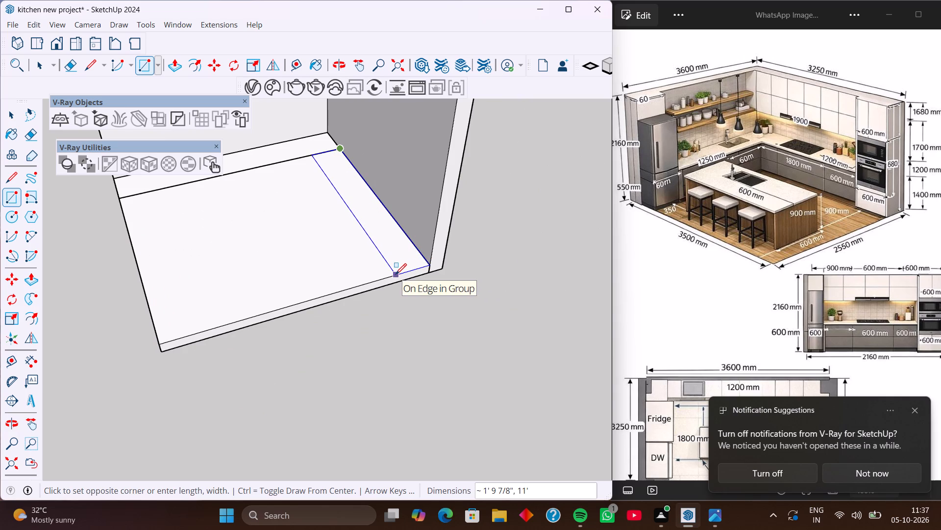
{"action": "type", "text": "2'"}
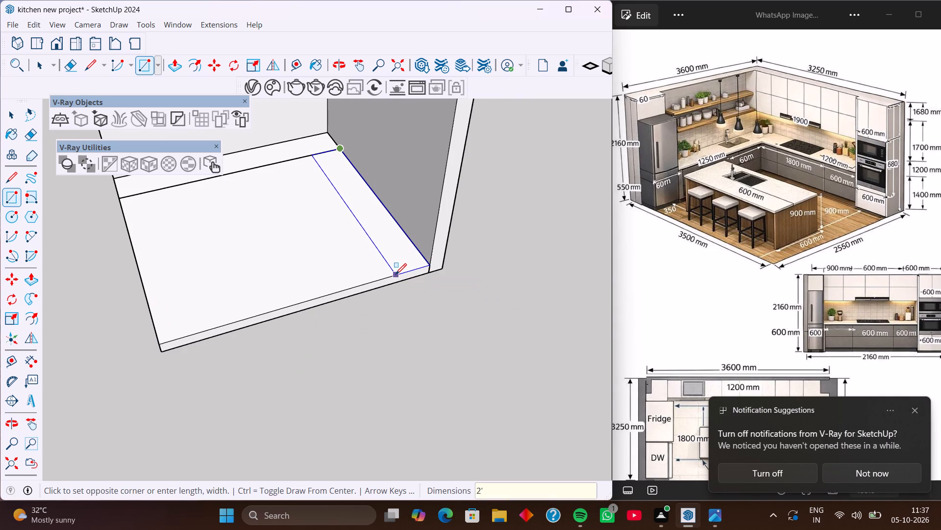
{"action": "key", "text": "comma"}
{"action": "type", "text": "11"}
{"action": "key", "text": "apostrophe"}
{"action": "key", "text": "Return"}
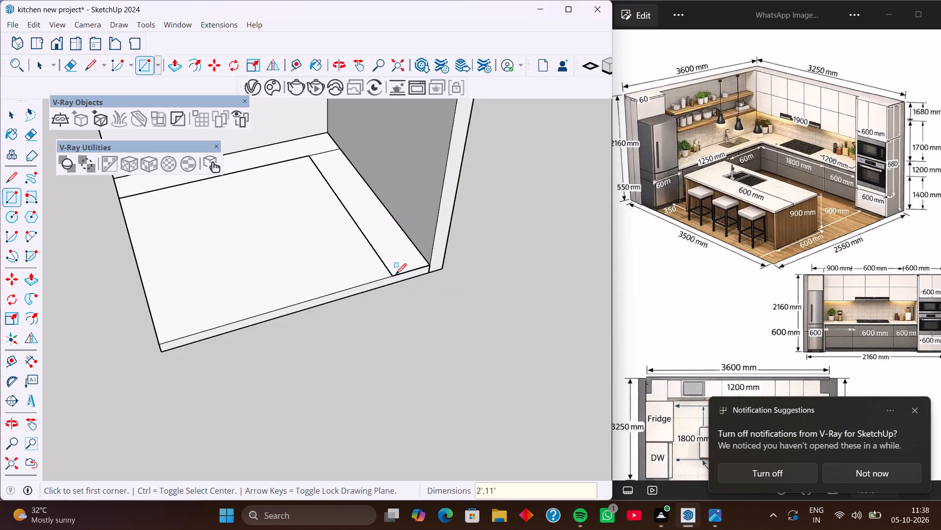
Erase the line dividing the two floor strips at their shared corner to form one L-shaped counter outline.
{"action": "middle_click_drag", "start_coordinate": [376, 195], "coordinate": [383, 255]}
{"action": "scroll", "coordinate": [313, 130], "scroll_direction": "up", "scroll_amount": 8}
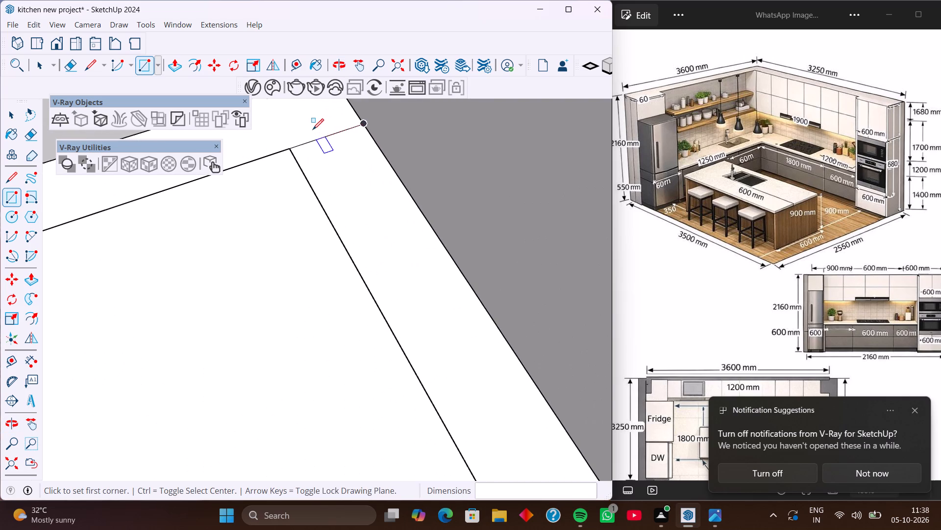
{"action": "key", "text": "e"}
{"action": "left_click_drag", "start_coordinate": [313, 129], "coordinate": [321, 179]}
{"action": "scroll", "coordinate": [273, 170], "scroll_direction": "down", "scroll_amount": 3}
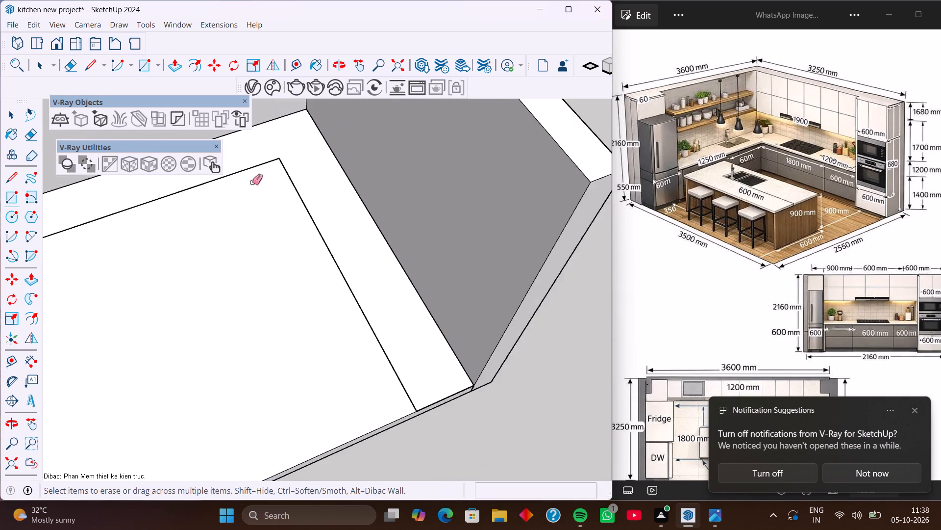
Extrude the L-shaped floor outline upward 4" with Push/Pull to form the cabinet plinth.
{"action": "scroll", "coordinate": [252, 182], "scroll_direction": "down", "scroll_amount": 10}
{"action": "middle_click_drag", "start_coordinate": [272, 247], "coordinate": [346, 207]}
{"action": "middle_click_drag", "start_coordinate": [273, 258], "coordinate": [348, 252]}
{"action": "middle_click_drag", "start_coordinate": [280, 280], "coordinate": [329, 279]}
{"action": "middle_click_drag", "start_coordinate": [322, 280], "coordinate": [253, 277]}
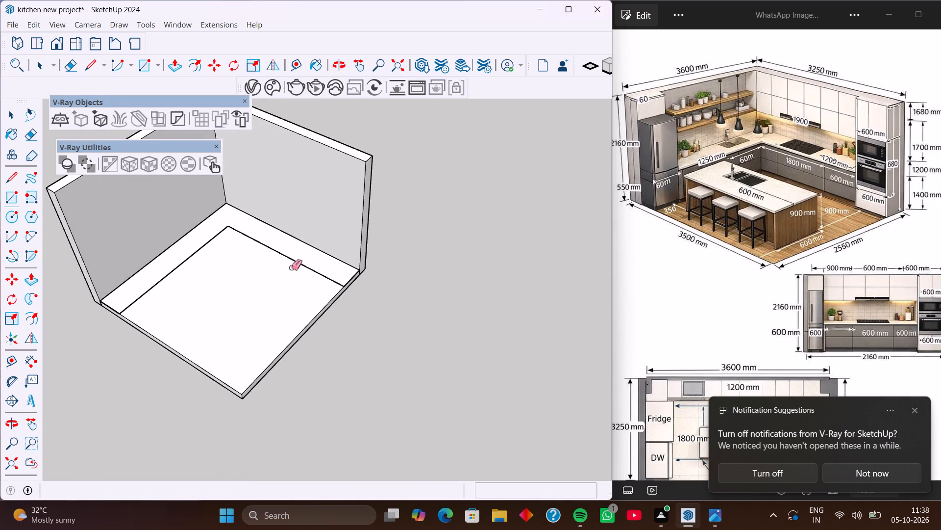
{"action": "key", "text": "p"}
{"action": "left_click", "coordinate": [304, 252]}
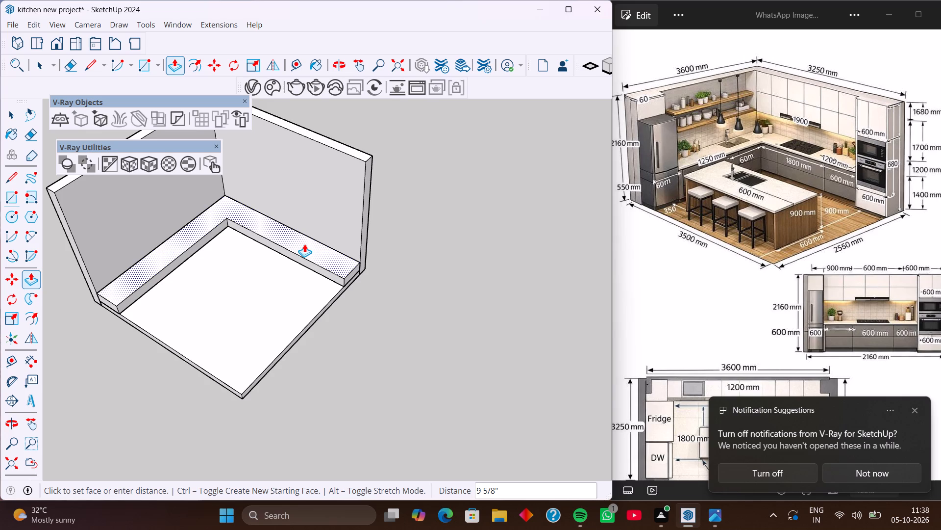
{"action": "key", "text": "4"}
{"action": "key", "text": "Return"}
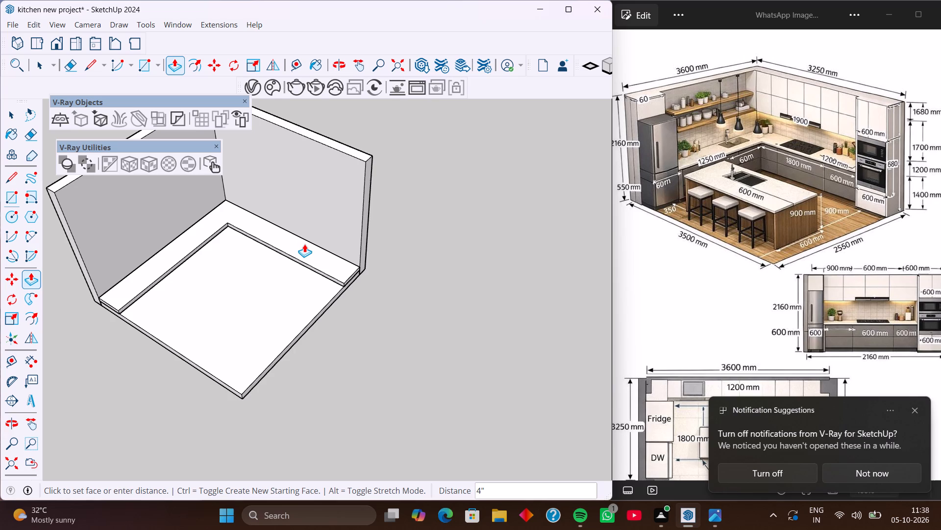
Push the end face of one plinth leg back 600 mm from the slab's open edge.
{"action": "middle_click_drag", "start_coordinate": [331, 268], "coordinate": [239, 228]}
{"action": "scroll", "coordinate": [345, 294], "scroll_direction": "up", "scroll_amount": 3}
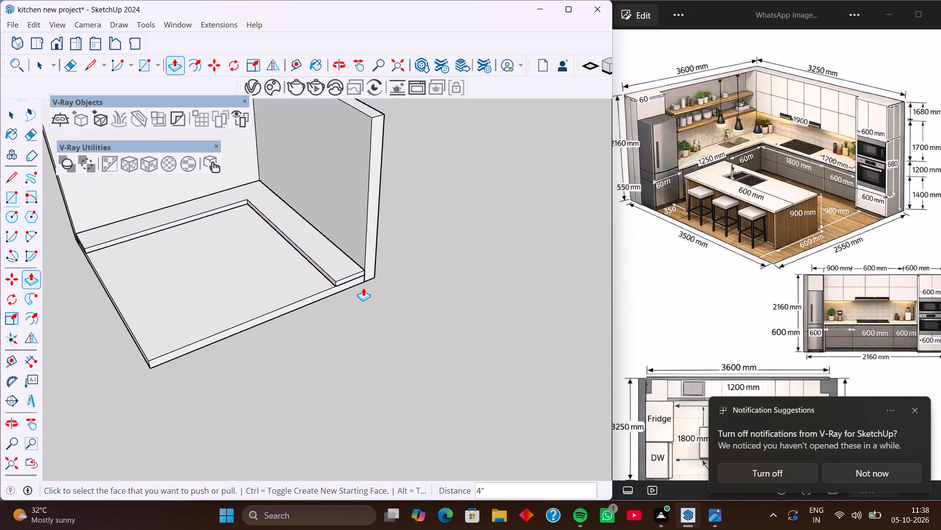
{"action": "scroll", "coordinate": [363, 288], "scroll_direction": "up", "scroll_amount": 7}
{"action": "left_click", "coordinate": [351, 286]}
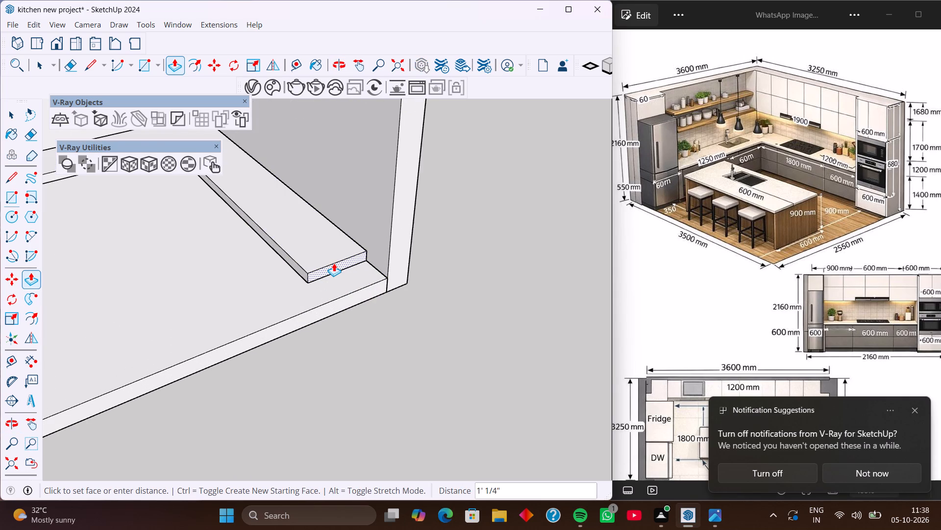
{"action": "type", "text": "600"}
{"action": "type", "text": "mm"}
{"action": "key", "text": "Return"}
Push the end face of the other plinth leg back 600 mm from the slab's edge.
{"action": "scroll", "coordinate": [165, 241], "scroll_direction": "down", "scroll_amount": 1}
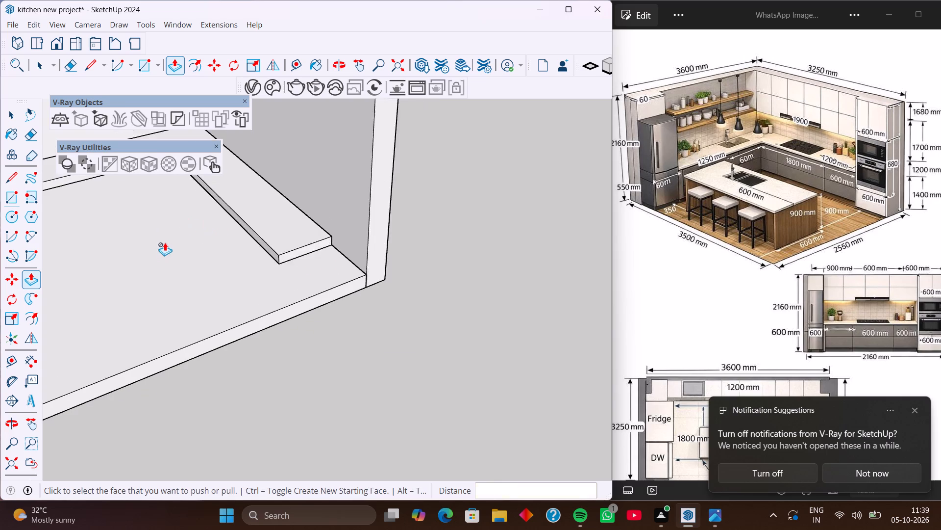
{"action": "scroll", "coordinate": [165, 242], "scroll_direction": "down", "scroll_amount": 6}
{"action": "middle_click_drag", "start_coordinate": [144, 250], "coordinate": [351, 231]}
{"action": "middle_click_drag", "start_coordinate": [219, 272], "coordinate": [386, 268]}
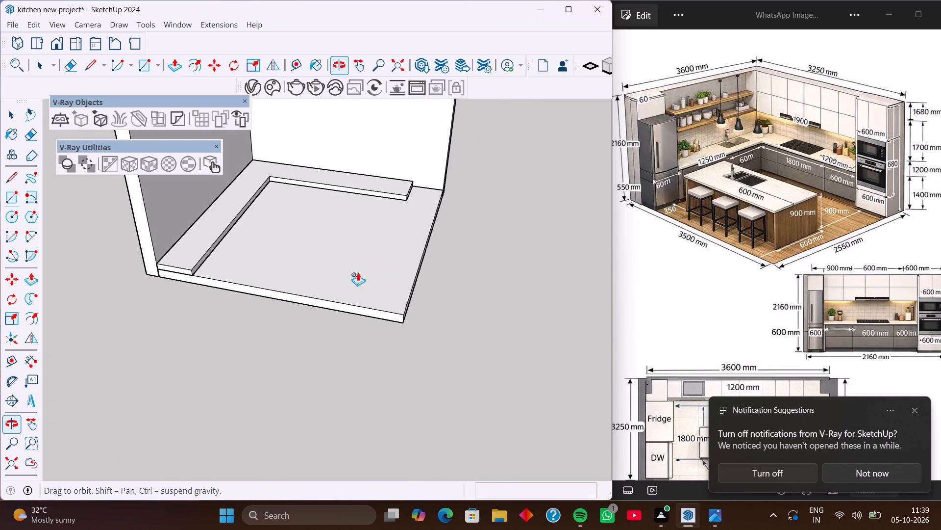
{"action": "scroll", "coordinate": [194, 277], "scroll_direction": "up", "scroll_amount": 7}
{"action": "left_click", "coordinate": [164, 263]}
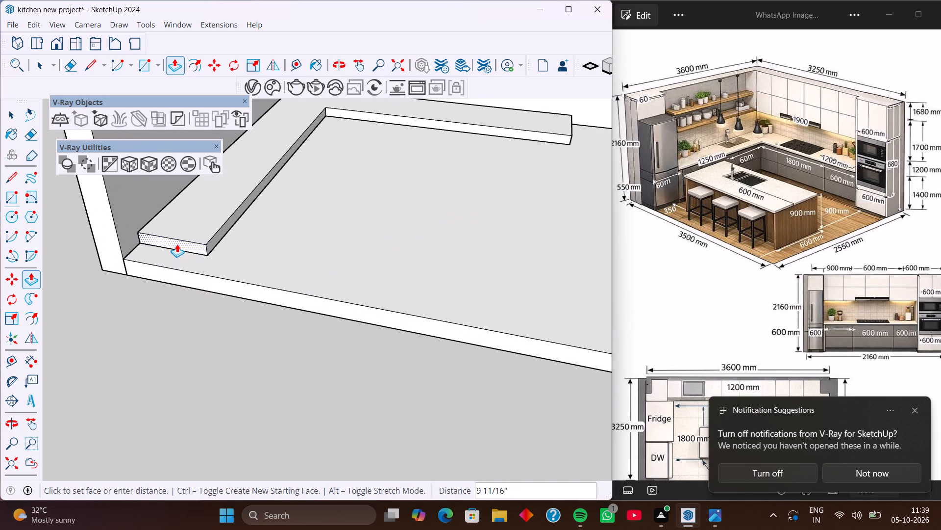
{"action": "type", "text": "60m"}
{"action": "key", "text": "Return"}
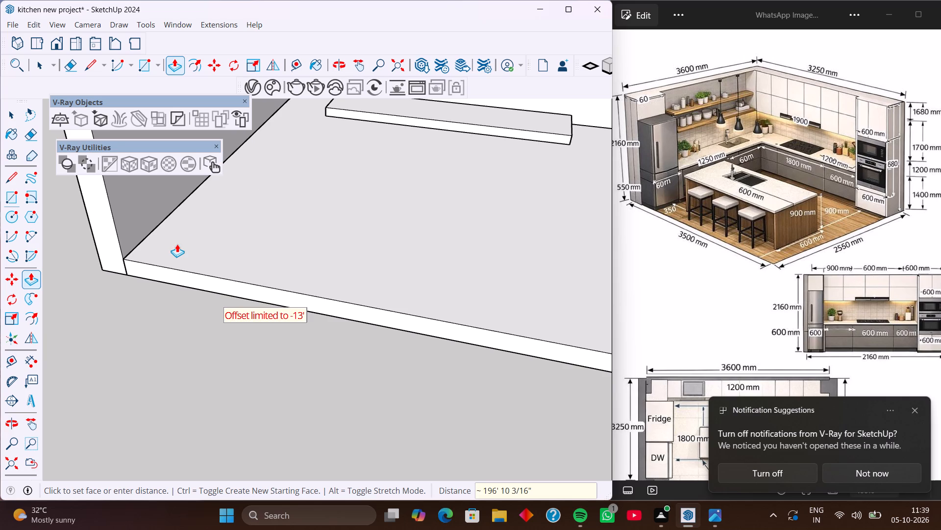
{"action": "type", "text": "600"}
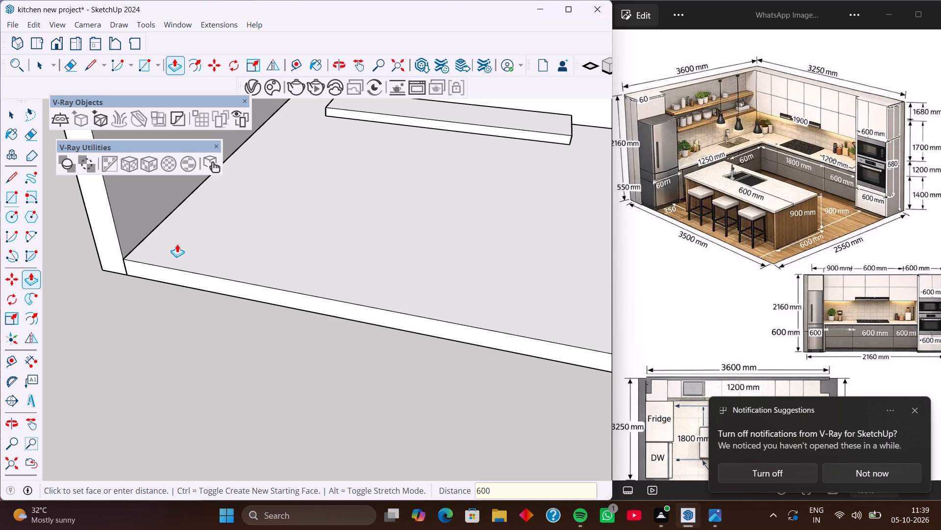
{"action": "type", "text": "mm"}
{"action": "key", "text": "Return"}
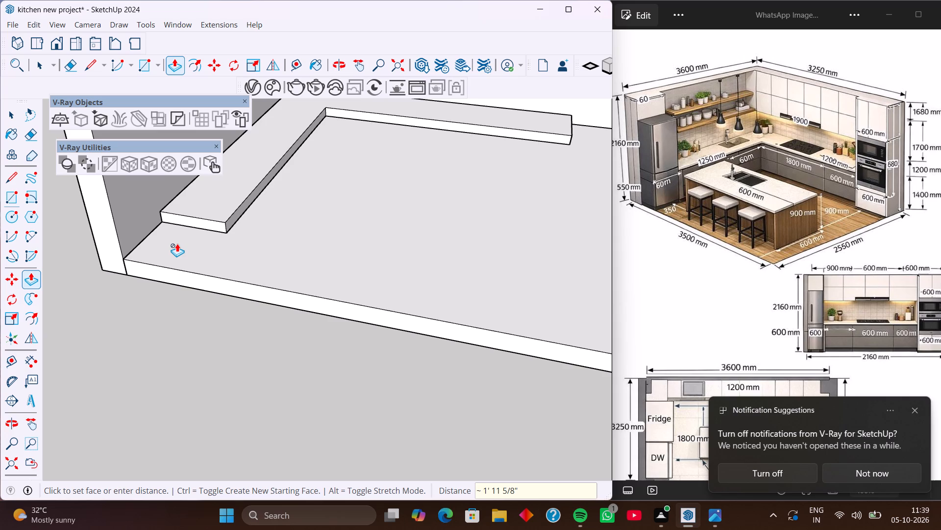
Select all connected geometry of the L-shaped plinth and make it a group.
{"action": "middle_click_drag", "start_coordinate": [230, 238], "coordinate": [120, 249]}
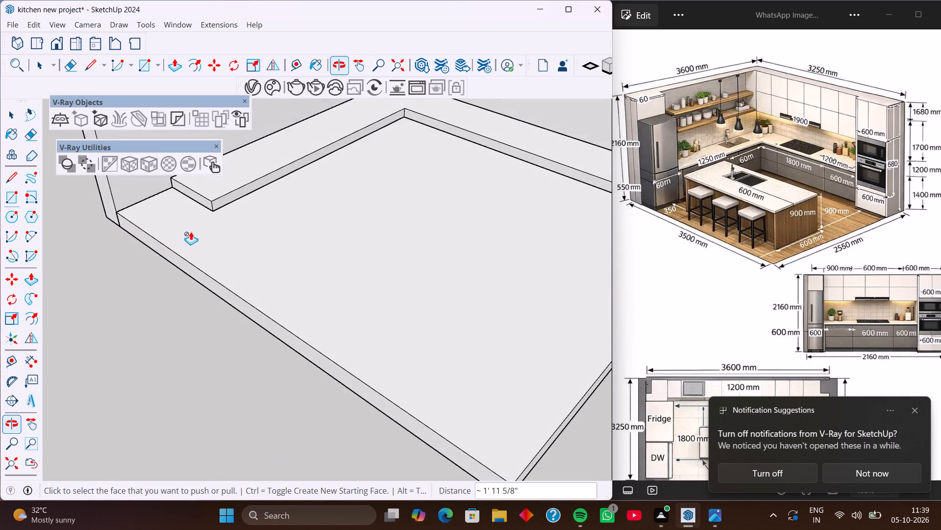
{"action": "scroll", "coordinate": [191, 232], "scroll_direction": "down", "scroll_amount": 3}
{"action": "middle_click_drag", "start_coordinate": [274, 256], "coordinate": [160, 265]}
{"action": "middle_click_drag", "start_coordinate": [302, 181], "coordinate": [250, 239], "text": "shift"}
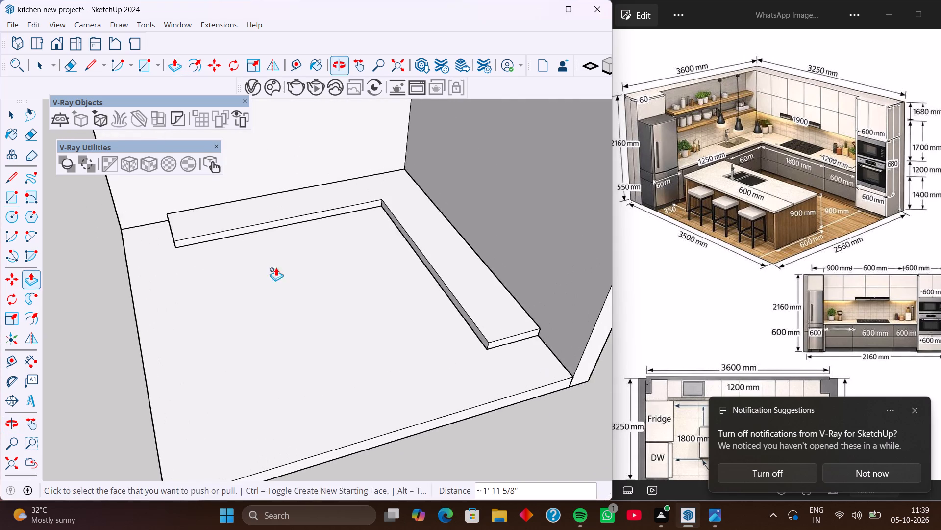
{"action": "middle_click_drag", "start_coordinate": [301, 280], "coordinate": [256, 279]}
{"action": "middle_click_drag", "start_coordinate": [272, 256], "coordinate": [285, 260]}
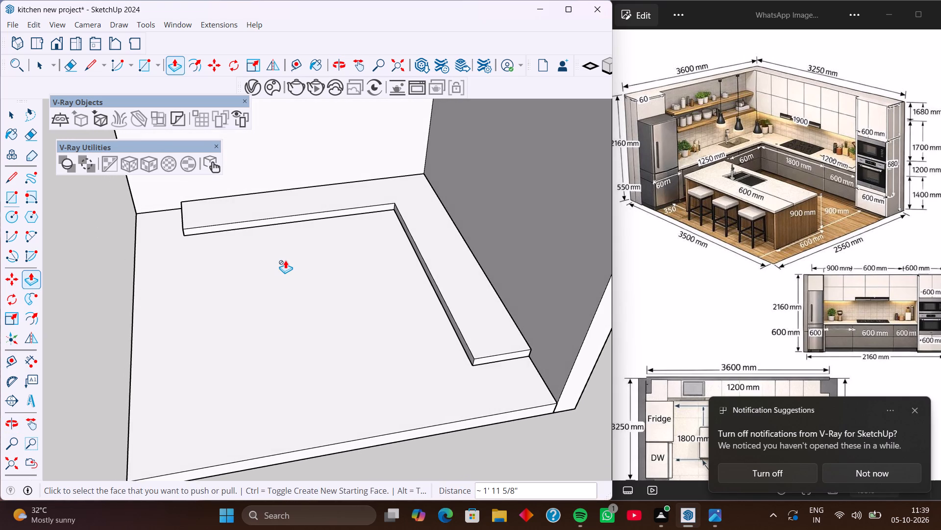
{"action": "key", "text": "space"}
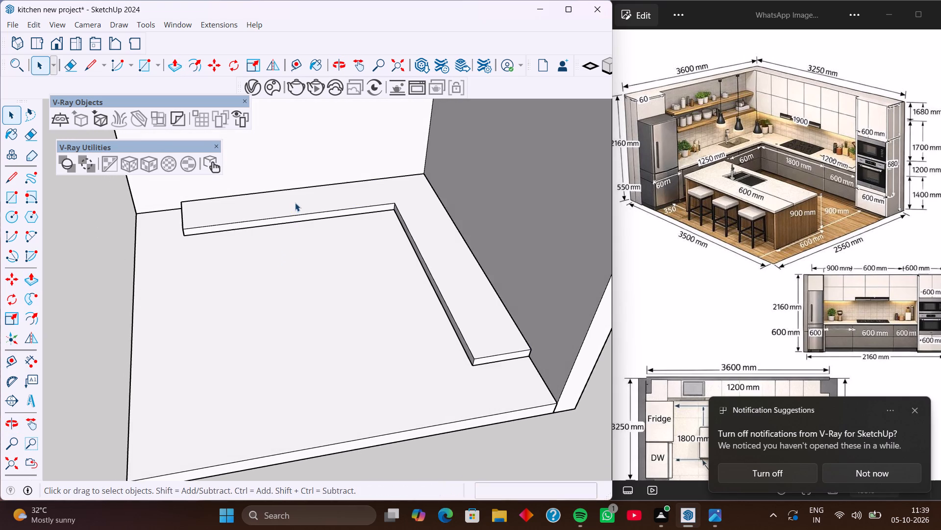
{"action": "triple_click", "coordinate": [295, 203]}
{"action": "triple_click", "coordinate": [295, 203]}
{"action": "triple_click", "coordinate": [295, 203]}
{"action": "triple_click", "coordinate": [295, 203]}
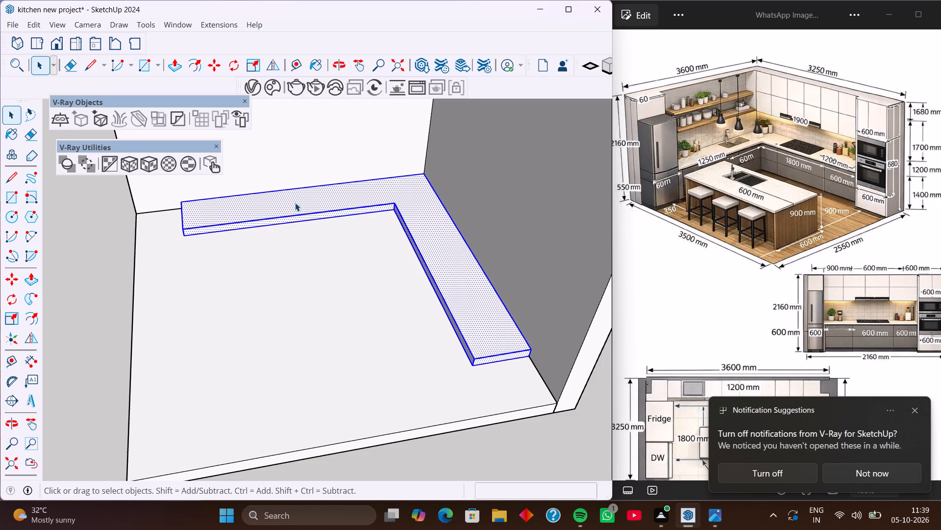
{"action": "triple_click", "coordinate": [295, 203]}
{"action": "triple_click", "coordinate": [295, 203]}
{"action": "triple_click", "coordinate": [295, 203]}
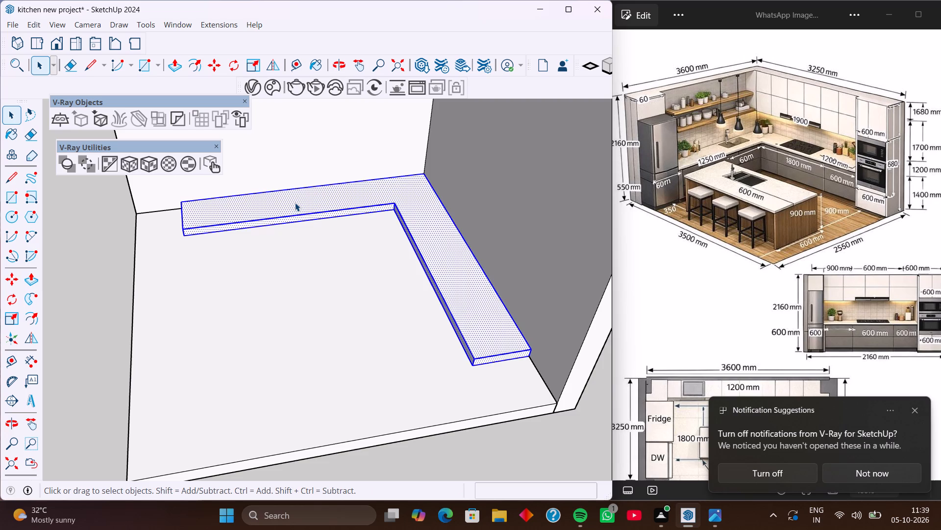
{"action": "double_click", "coordinate": [295, 203]}
{"action": "right_click", "coordinate": [295, 203]}
{"action": "left_click", "coordinate": [355, 116]}
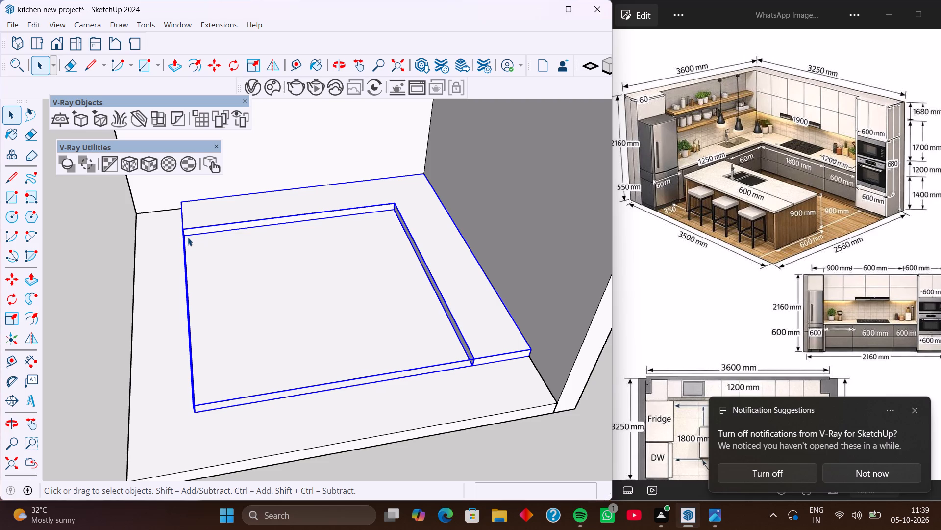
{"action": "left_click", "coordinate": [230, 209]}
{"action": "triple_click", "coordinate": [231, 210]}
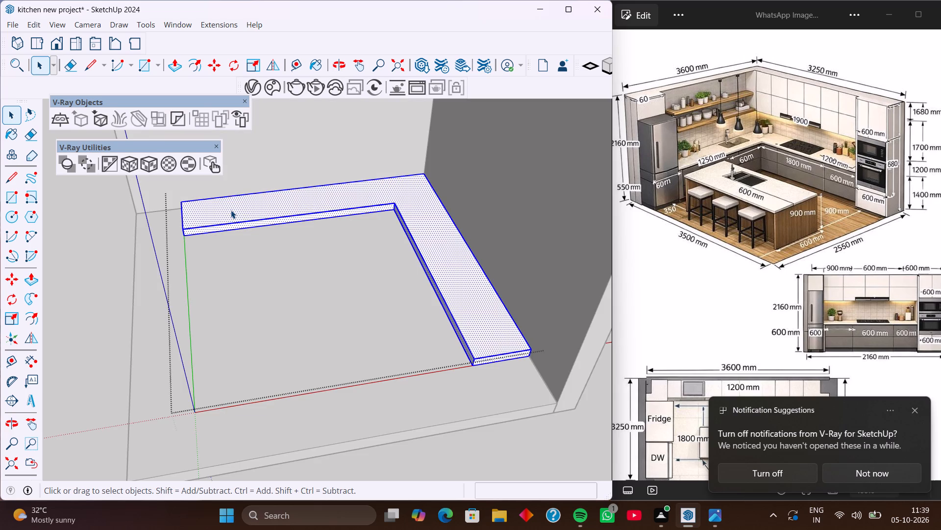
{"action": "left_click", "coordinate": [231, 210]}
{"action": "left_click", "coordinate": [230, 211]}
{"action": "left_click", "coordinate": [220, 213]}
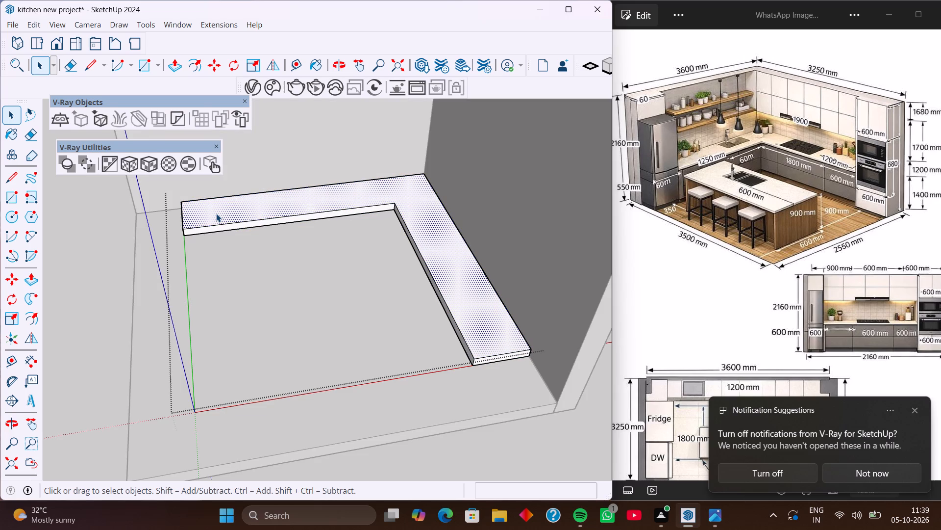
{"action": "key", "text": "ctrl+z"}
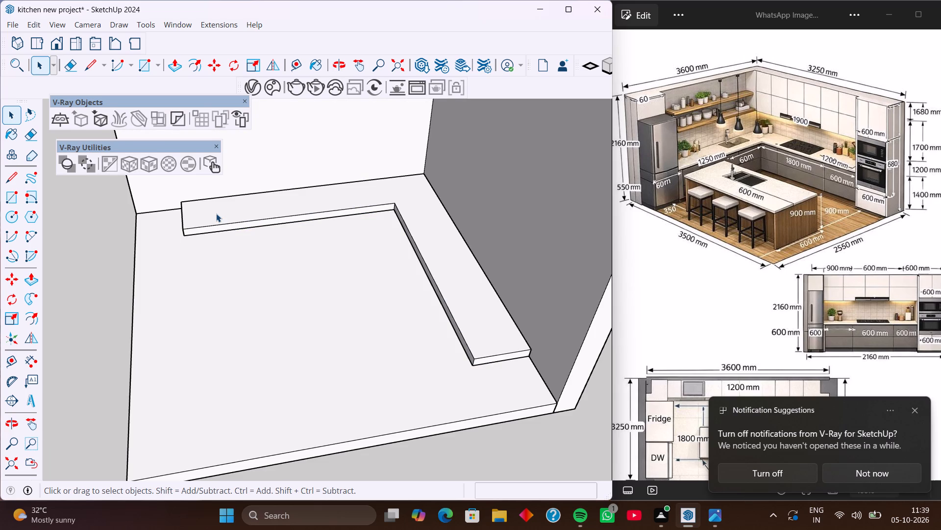
Copy the top face from inside the plinth group and paste it in place outside the group.
{"action": "left_click", "coordinate": [216, 213]}
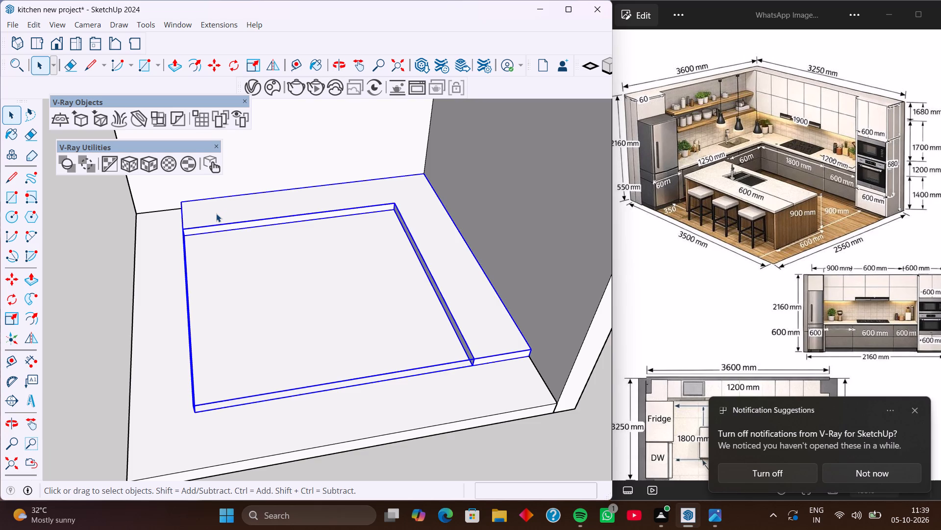
{"action": "triple_click", "coordinate": [216, 213]}
{"action": "left_click", "coordinate": [216, 213]}
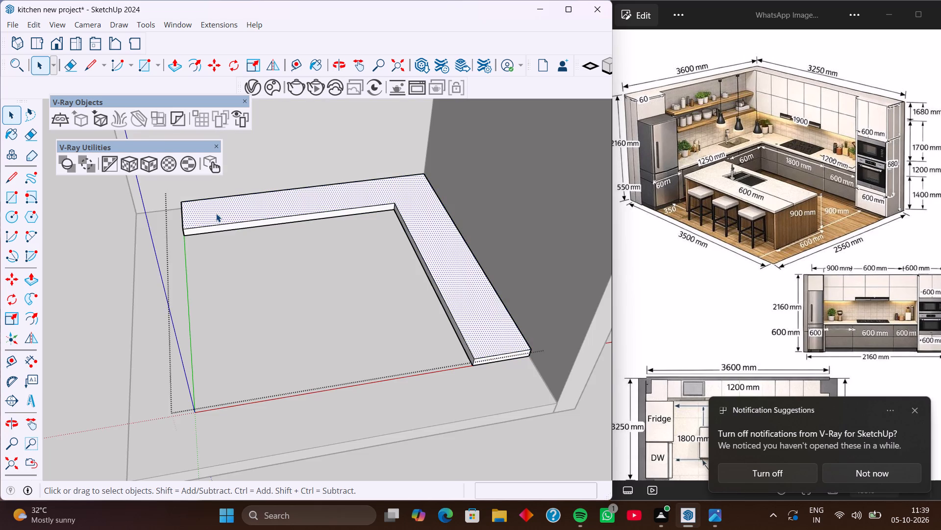
{"action": "key", "text": "ctrl+c"}
{"action": "left_click", "coordinate": [51, 243]}
{"action": "left_click", "coordinate": [25, 22]}
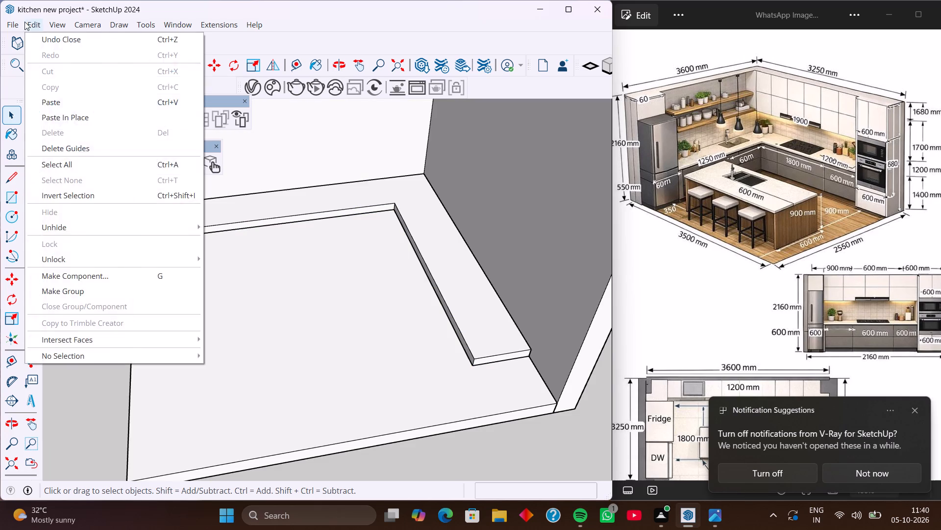
{"action": "left_click", "coordinate": [53, 119]}
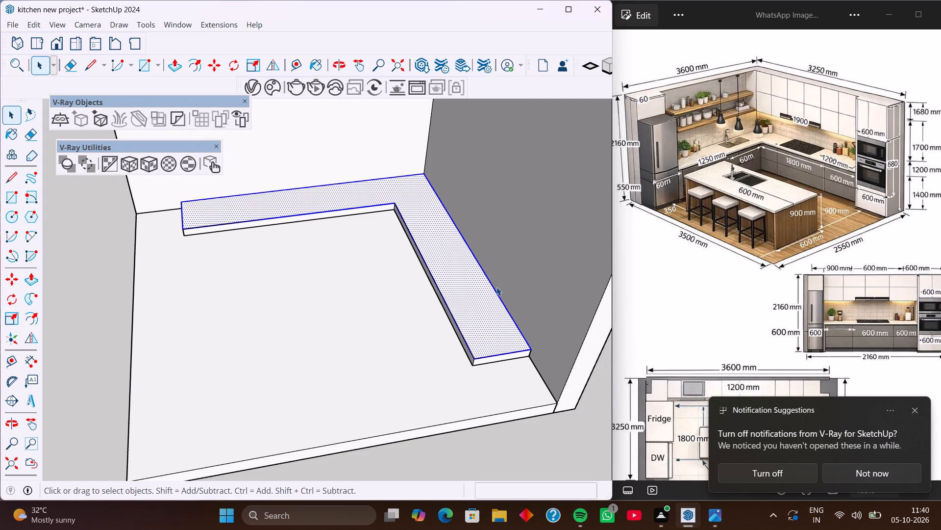
Extrude the pasted L-shaped face upward 2'4" to form the base cabinet body.
{"action": "key", "text": "p"}
{"action": "left_click", "coordinate": [484, 311]}
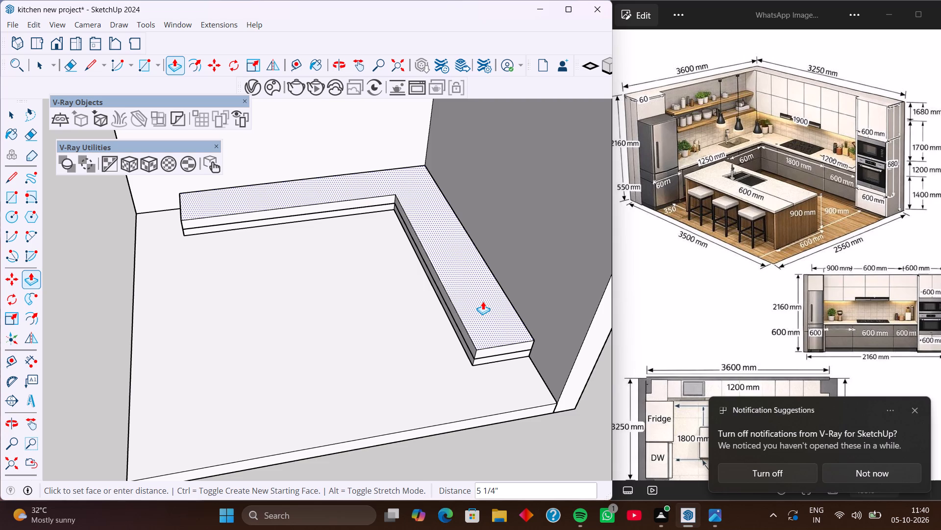
{"action": "type", "text": "2'4"}
{"action": "key", "text": "Return"}
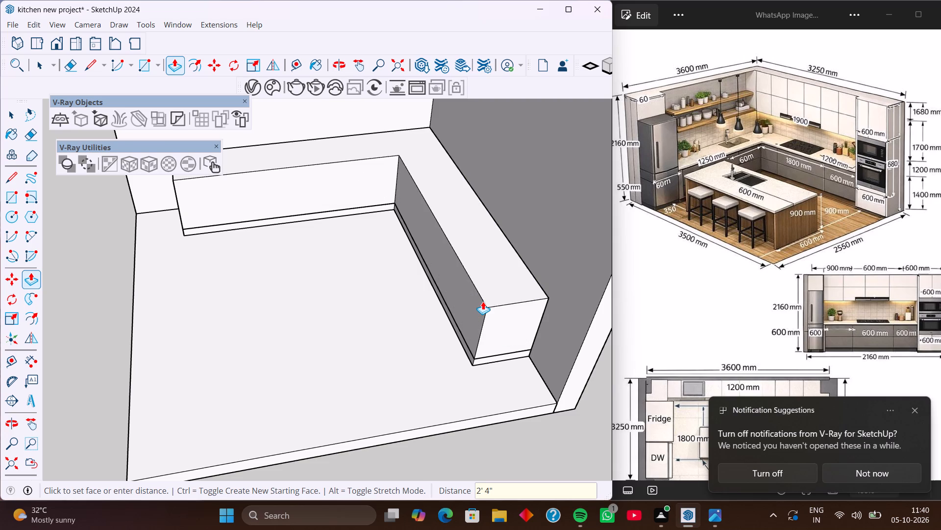
Select all connected geometry of the L-shaped base cabinet body and make it a group.
{"action": "key", "text": "space"}
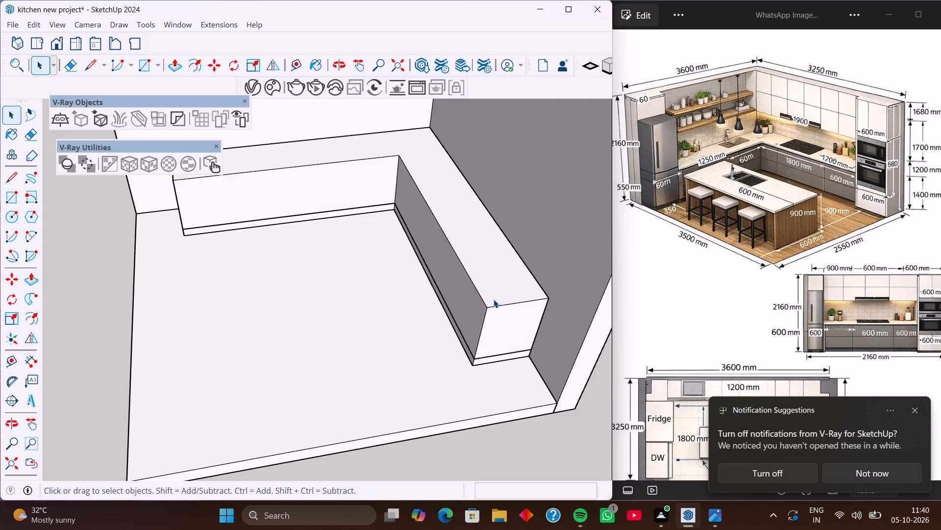
{"action": "triple_click", "coordinate": [494, 299]}
{"action": "triple_click", "coordinate": [494, 299]}
{"action": "triple_click", "coordinate": [494, 299]}
{"action": "triple_click", "coordinate": [494, 299]}
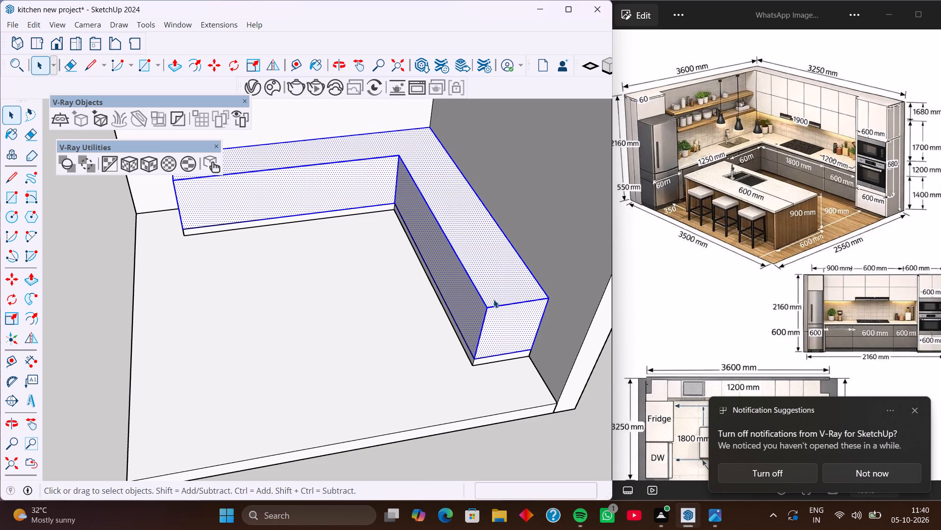
{"action": "triple_click", "coordinate": [494, 299]}
{"action": "triple_click", "coordinate": [494, 299]}
{"action": "triple_click", "coordinate": [494, 299]}
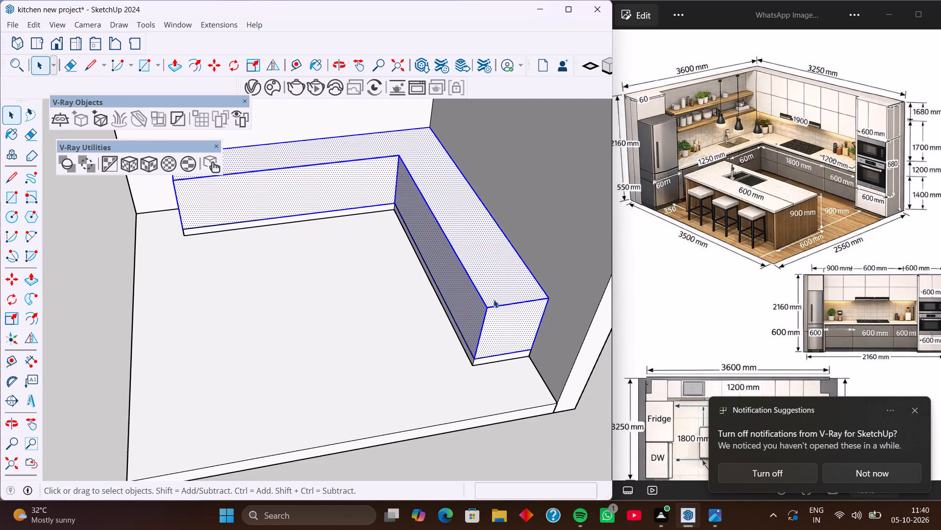
{"action": "triple_click", "coordinate": [494, 299]}
{"action": "triple_click", "coordinate": [494, 299]}
{"action": "triple_click", "coordinate": [494, 299]}
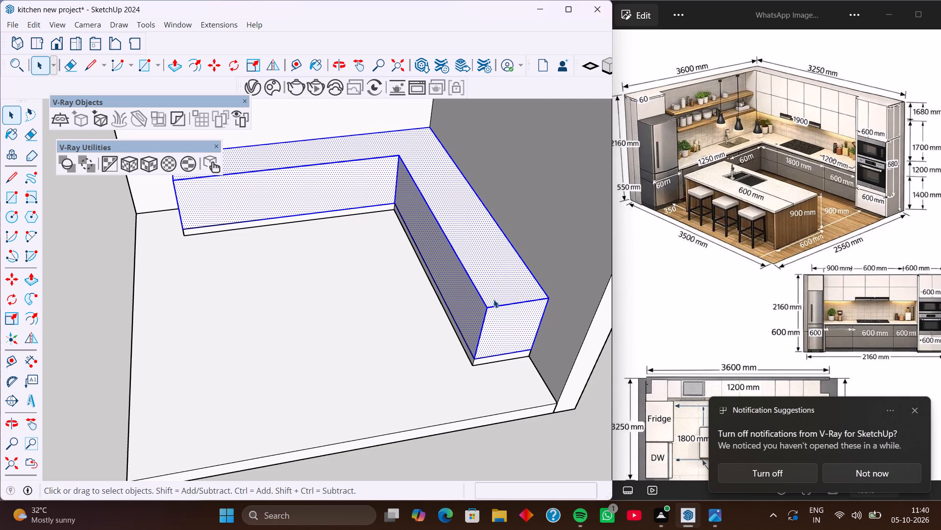
{"action": "right_click", "coordinate": [494, 299]}
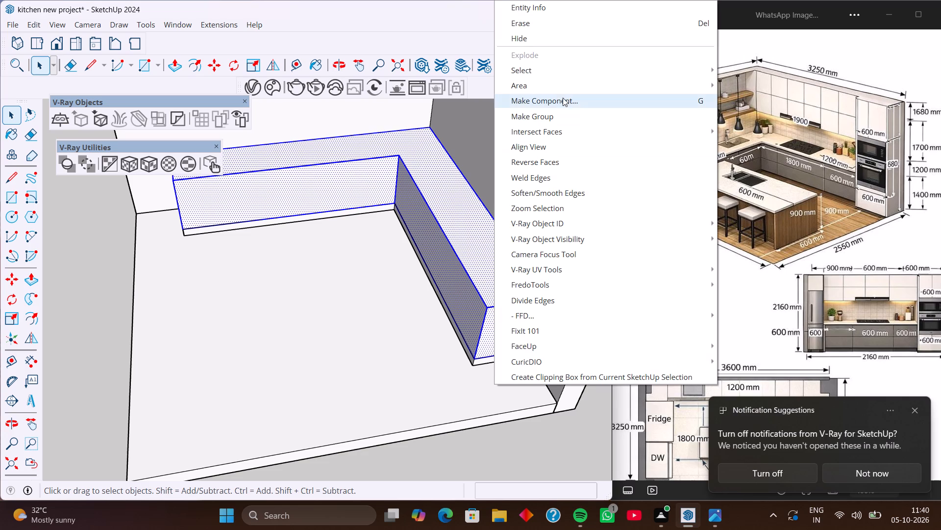
{"action": "left_click", "coordinate": [563, 116]}
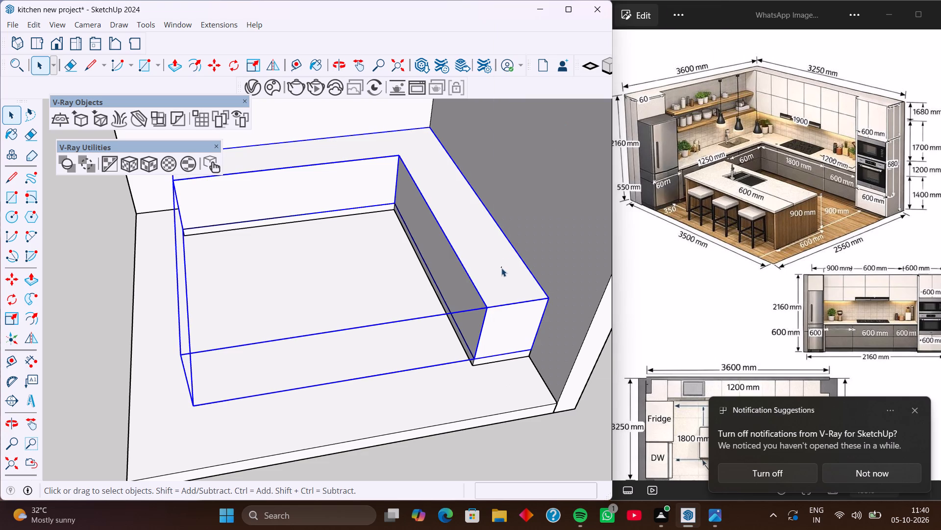
Inside the plinth group, push the front face of the back-wall leg inward 40 mm as a toe-kick recess.
{"action": "left_click", "coordinate": [502, 267]}
{"action": "left_click", "coordinate": [348, 266]}
{"action": "left_click", "coordinate": [345, 213]}
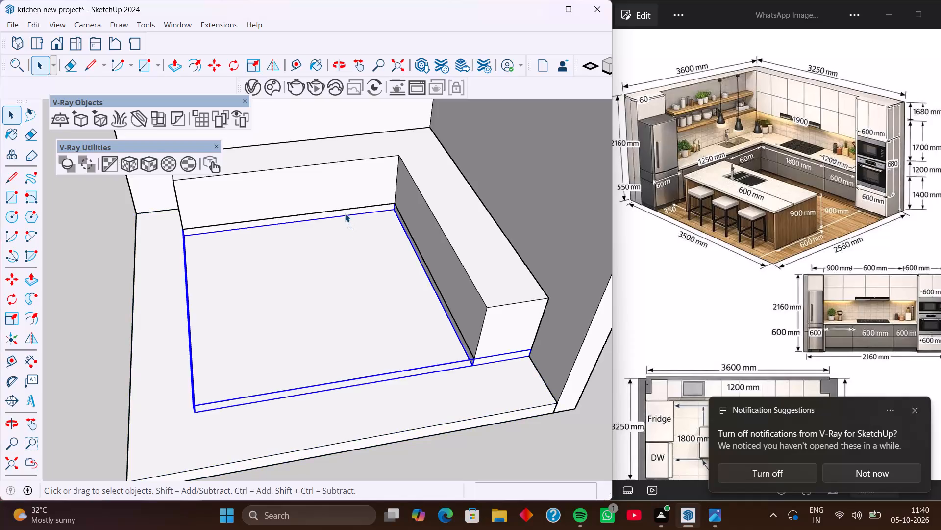
{"action": "scroll", "coordinate": [345, 213], "scroll_direction": "up", "scroll_amount": 4}
{"action": "double_click", "coordinate": [345, 213]}
{"action": "left_click", "coordinate": [344, 213]}
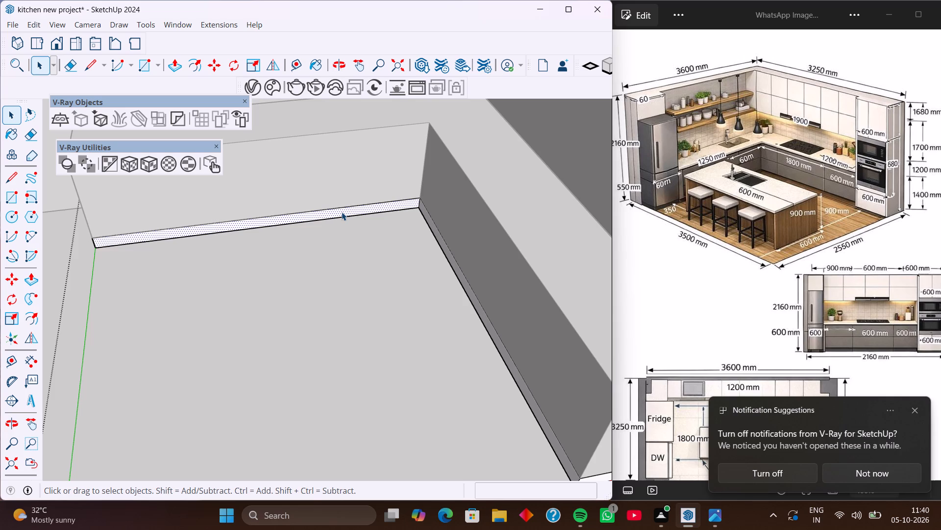
{"action": "key", "text": "p"}
{"action": "left_click", "coordinate": [342, 212]}
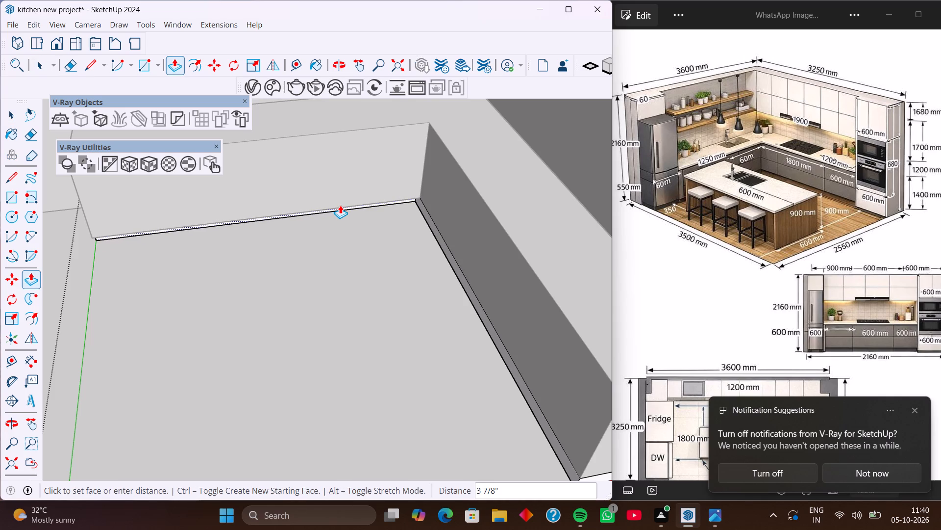
{"action": "type", "text": "40"}
{"action": "type", "text": "mm"}
{"action": "key", "text": "Return"}
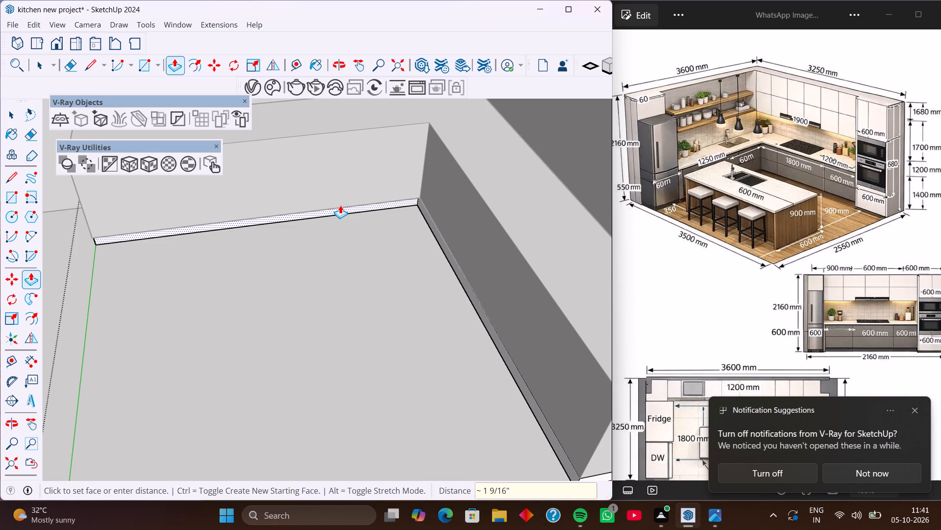
Push the front face of the plinth's right-wall leg inward 40 mm and close the plinth group.
{"action": "middle_click_drag", "start_coordinate": [315, 238], "coordinate": [421, 155]}
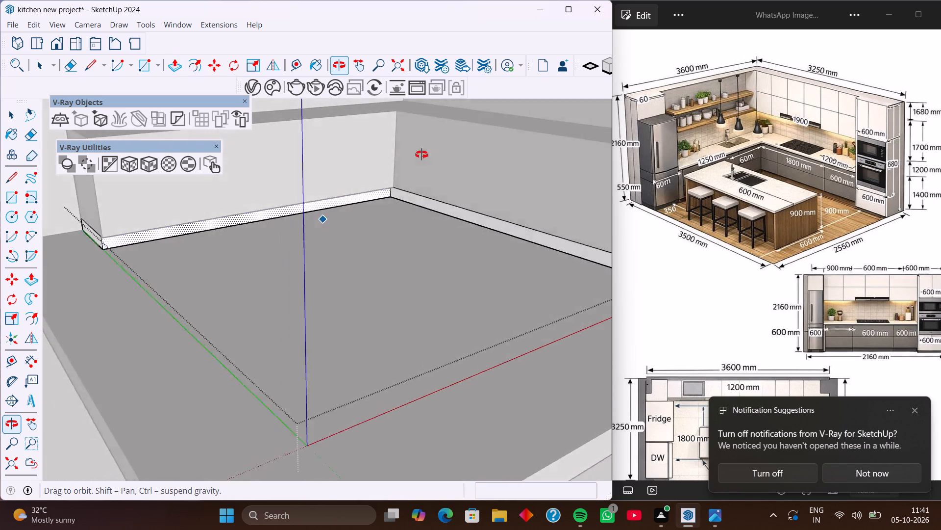
{"action": "middle_click_drag", "start_coordinate": [421, 155], "coordinate": [570, 132]}
{"action": "middle_click_drag", "start_coordinate": [481, 182], "coordinate": [358, 190]}
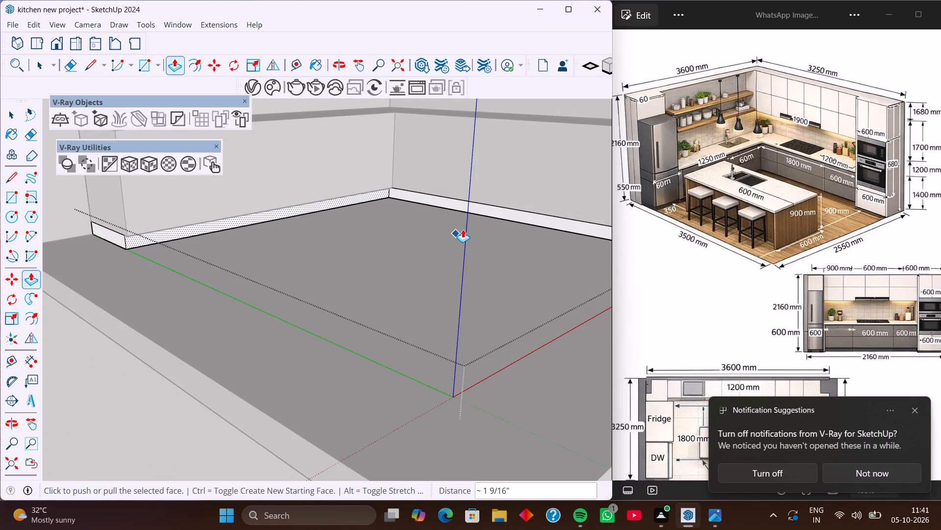
{"action": "key", "text": "space"}
{"action": "left_click", "coordinate": [499, 215]}
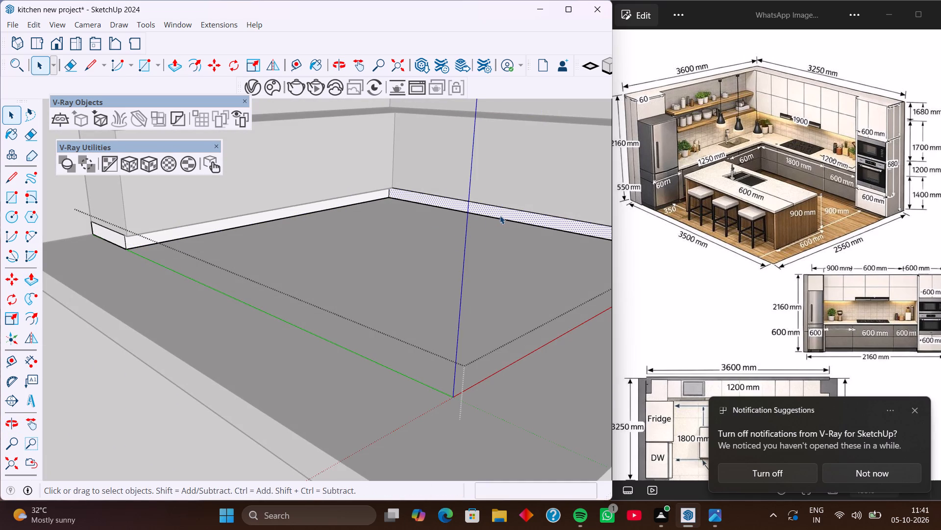
{"action": "key", "text": "p"}
{"action": "left_click", "coordinate": [500, 215]}
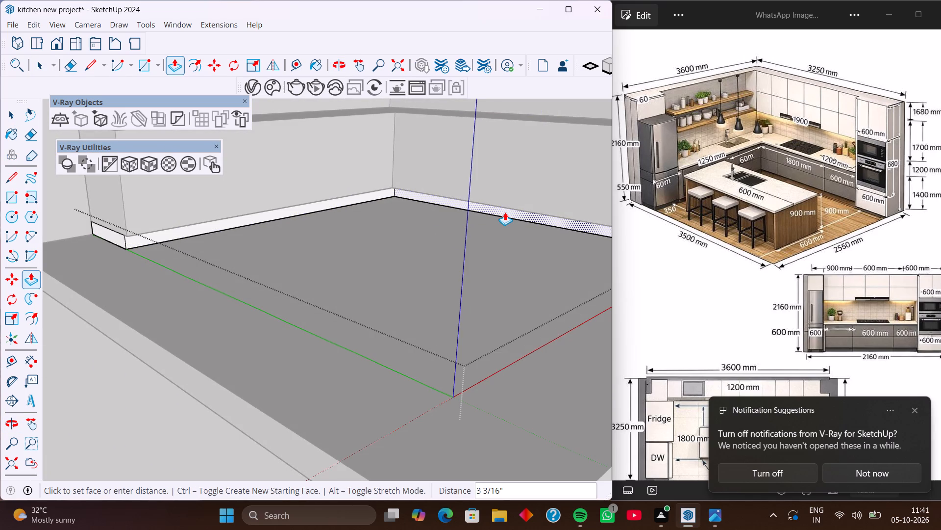
{"action": "type", "text": "40mm"}
{"action": "key", "text": "Return"}
{"action": "key", "text": "space"}
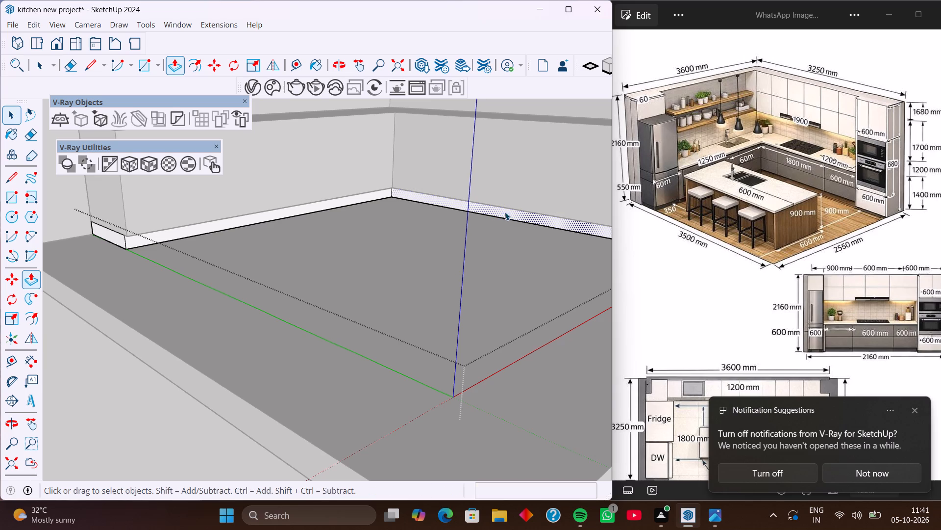
{"action": "scroll", "coordinate": [325, 250], "scroll_direction": "down", "scroll_amount": 4}
{"action": "left_click", "coordinate": [144, 340]}
Copy the L-shaped top face from inside the cabinet body group and paste it in place outside the group.
{"action": "scroll", "coordinate": [297, 289], "scroll_direction": "down", "scroll_amount": 3}
{"action": "middle_click_drag", "start_coordinate": [362, 287], "coordinate": [331, 293]}
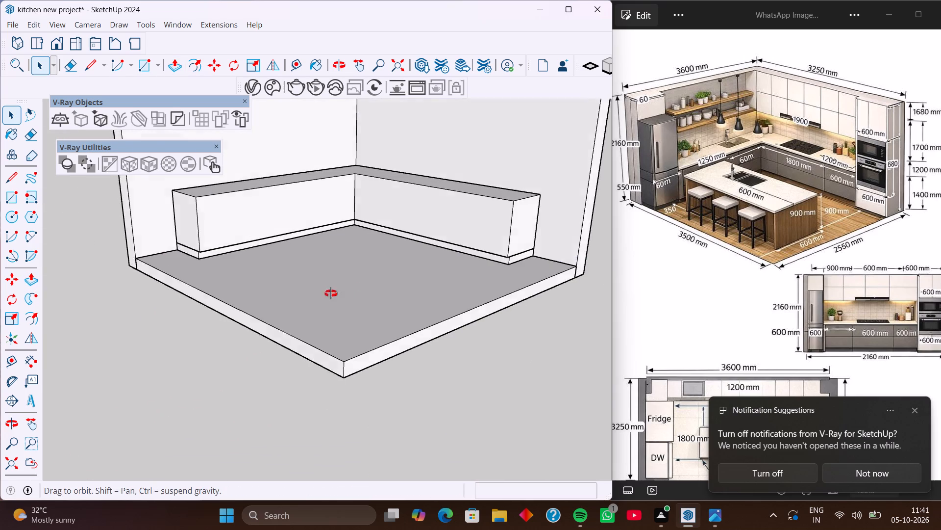
{"action": "middle_click_drag", "start_coordinate": [331, 293], "coordinate": [283, 303]}
{"action": "left_click", "coordinate": [518, 225]}
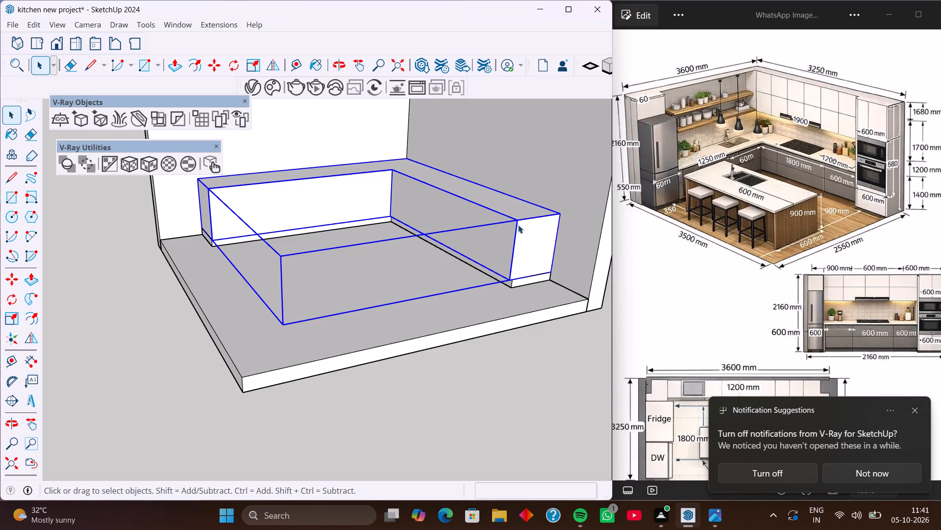
{"action": "scroll", "coordinate": [516, 208], "scroll_direction": "up", "scroll_amount": 1}
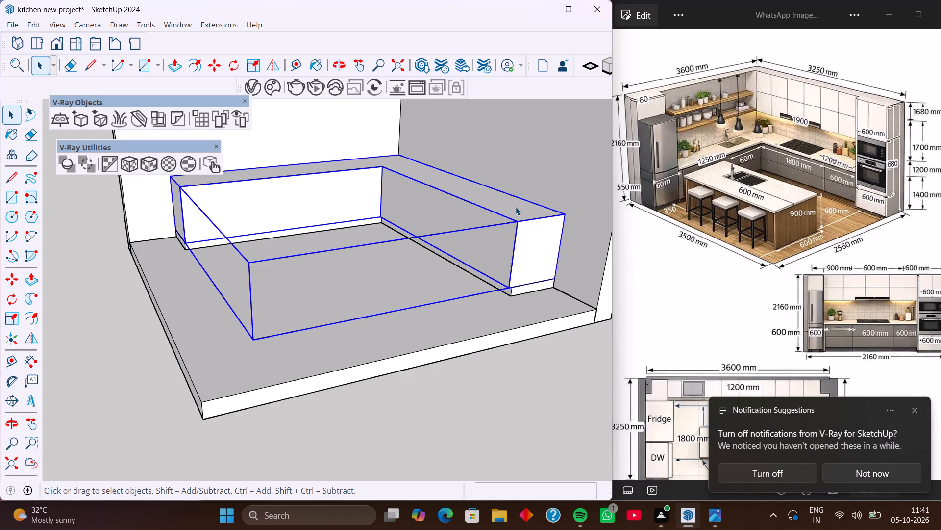
{"action": "middle_click_drag", "start_coordinate": [516, 207], "coordinate": [538, 257]}
{"action": "scroll", "coordinate": [528, 217], "scroll_direction": "up", "scroll_amount": 1, "text": "shift"}
{"action": "middle_click_drag", "start_coordinate": [528, 217], "coordinate": [527, 228], "text": "shift"}
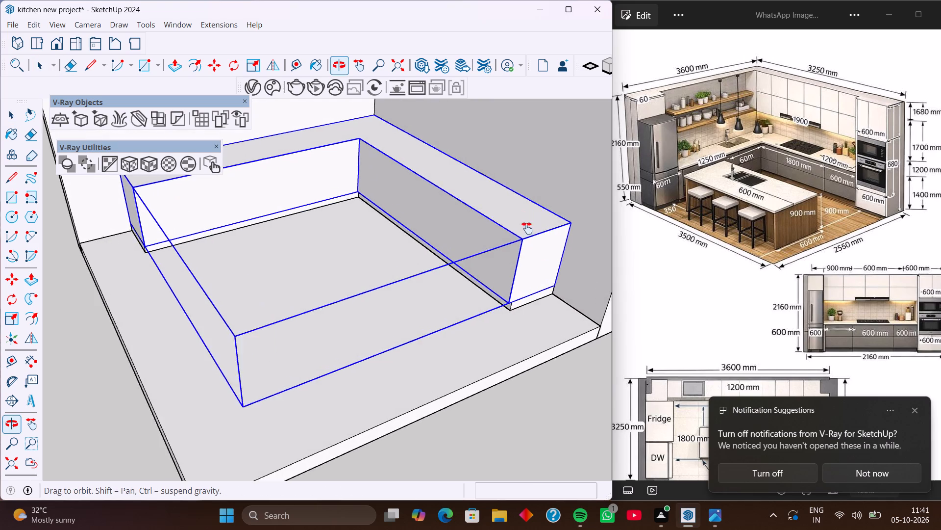
{"action": "middle_click_drag", "start_coordinate": [527, 228], "coordinate": [524, 274], "text": "shift"}
{"action": "scroll", "coordinate": [522, 274], "scroll_direction": "up", "scroll_amount": 3}
{"action": "double_click", "coordinate": [519, 270]}
{"action": "double_click", "coordinate": [515, 267]}
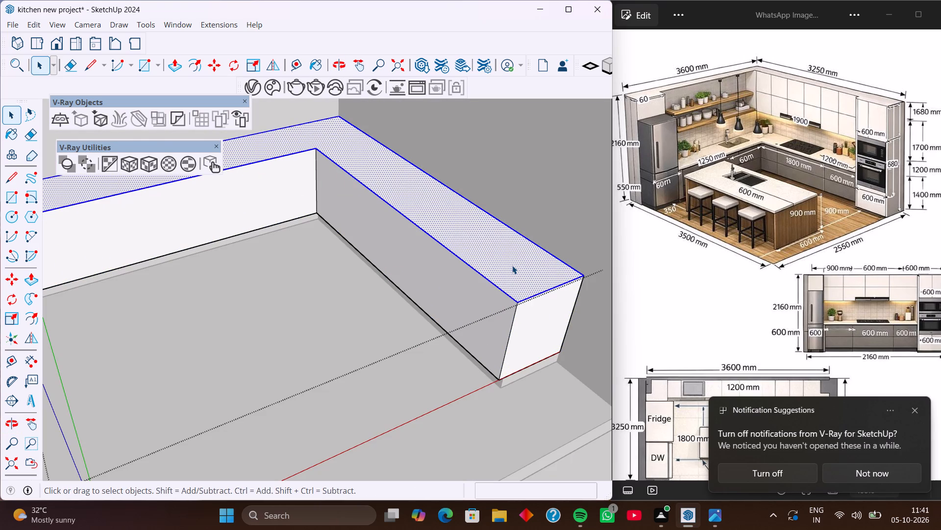
{"action": "key", "text": "ctrl+c"}
{"action": "scroll", "coordinate": [376, 298], "scroll_direction": "down", "scroll_amount": 5}
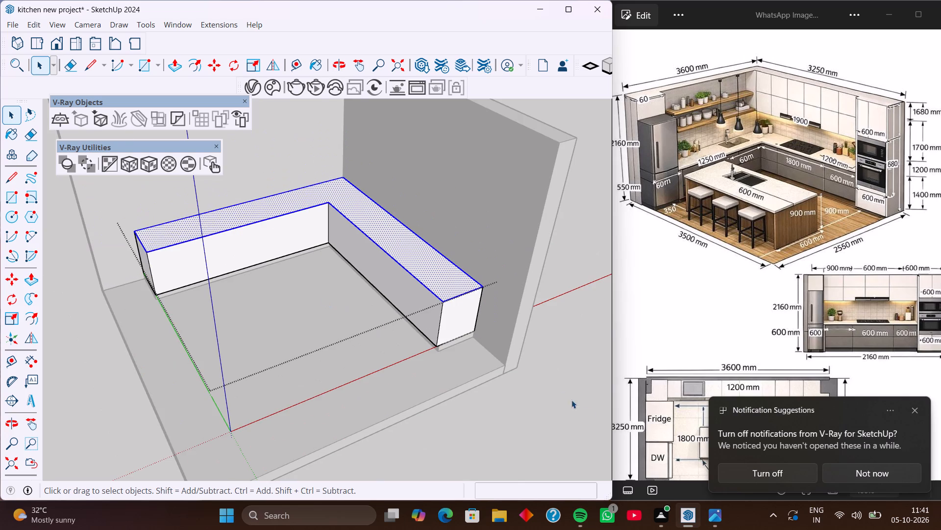
{"action": "left_click", "coordinate": [574, 401]}
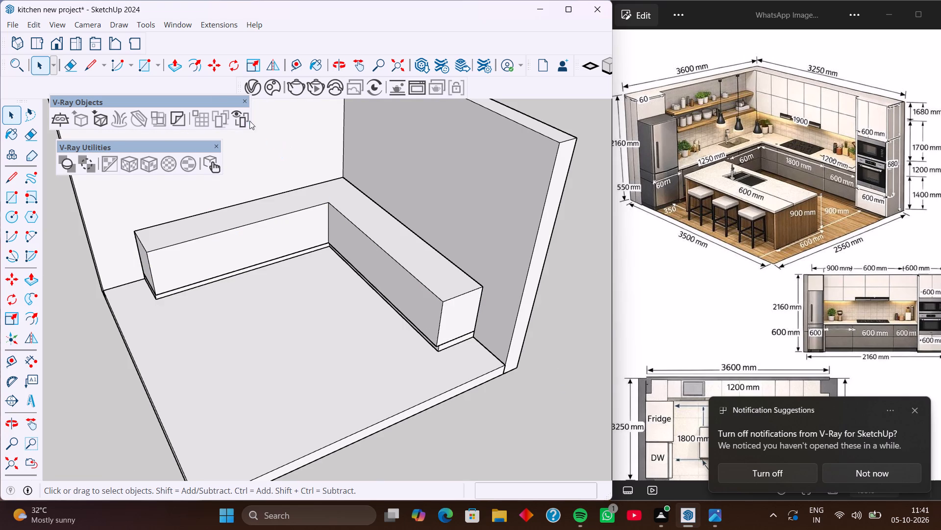
{"action": "left_click", "coordinate": [34, 24]}
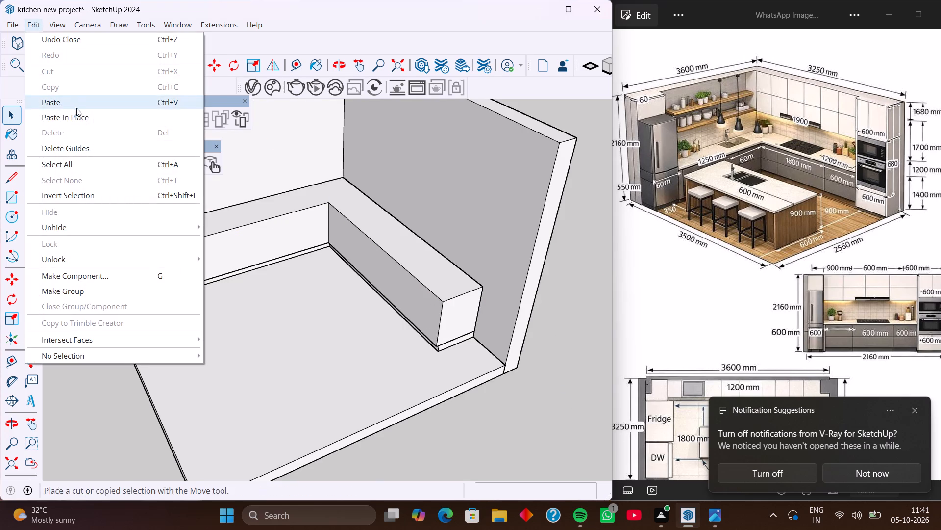
{"action": "left_click", "coordinate": [88, 120]}
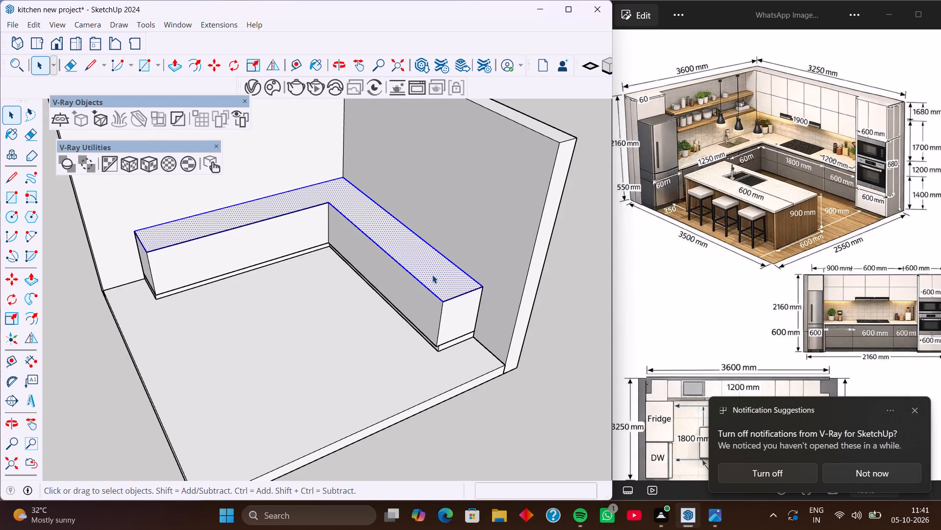
Extrude the pasted L-shaped face upward 1" to form the countertop slab.
{"action": "key", "text": "p"}
{"action": "left_click", "coordinate": [433, 275]}
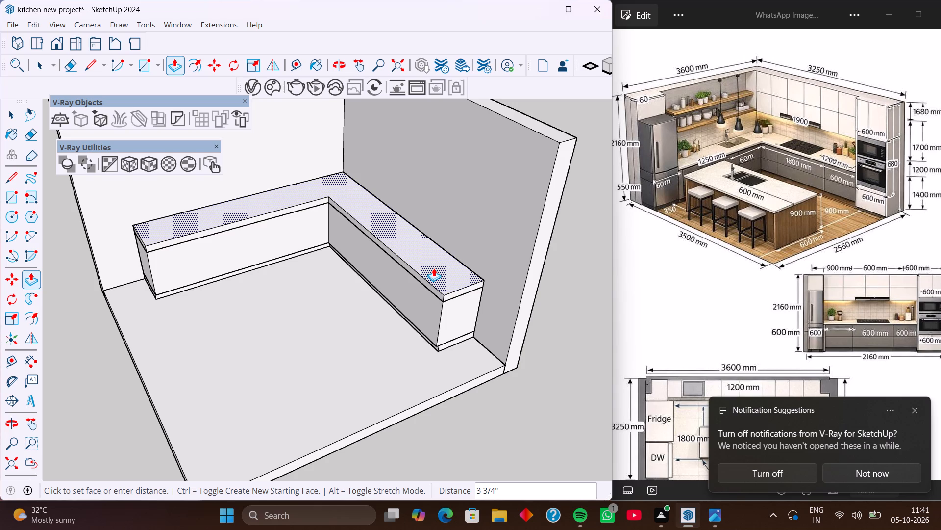
{"action": "key", "text": "1"}
{"action": "key", "text": "Return"}
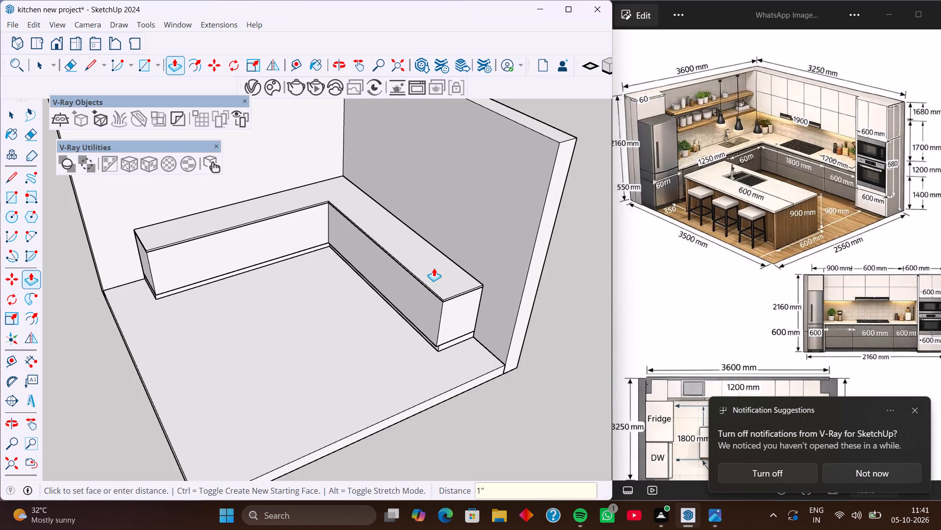
{"action": "key", "text": "space"}
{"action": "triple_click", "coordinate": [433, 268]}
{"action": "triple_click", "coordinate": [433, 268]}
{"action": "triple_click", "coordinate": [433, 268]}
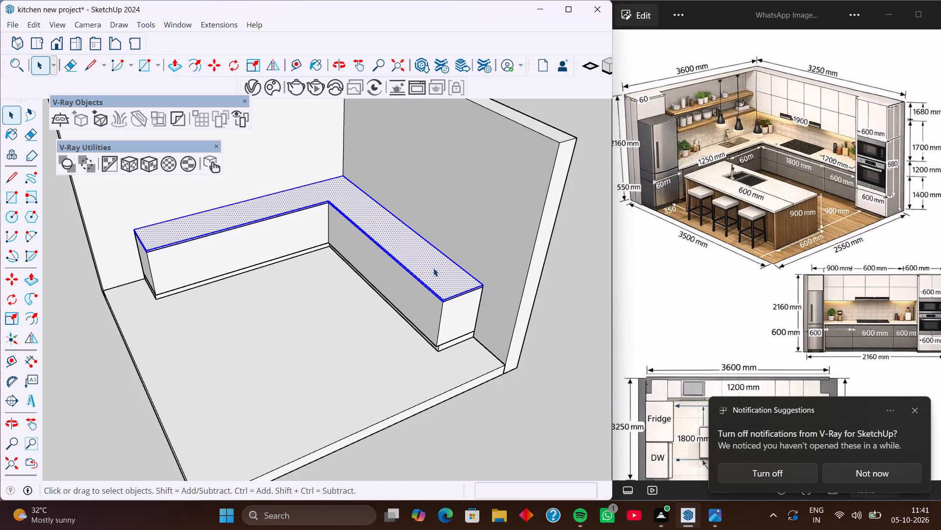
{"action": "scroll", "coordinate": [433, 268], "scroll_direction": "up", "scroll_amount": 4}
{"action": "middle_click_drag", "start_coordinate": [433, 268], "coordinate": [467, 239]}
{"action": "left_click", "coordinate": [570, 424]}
Pull the front edge face of the countertop's right-wall leg outward 2" beyond the cabinet body.
{"action": "middle_click_drag", "start_coordinate": [481, 321], "coordinate": [523, 323]}
{"action": "scroll", "coordinate": [481, 321], "scroll_direction": "up", "scroll_amount": 1}
{"action": "scroll", "coordinate": [469, 260], "scroll_direction": "up", "scroll_amount": 2}
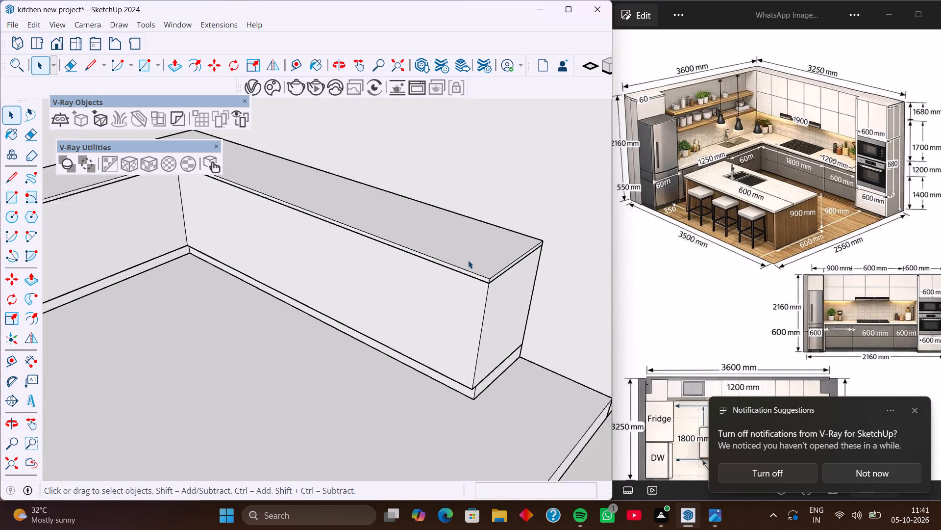
{"action": "scroll", "coordinate": [468, 260], "scroll_direction": "up", "scroll_amount": 5}
{"action": "left_click", "coordinate": [468, 281]}
{"action": "left_click", "coordinate": [469, 281]}
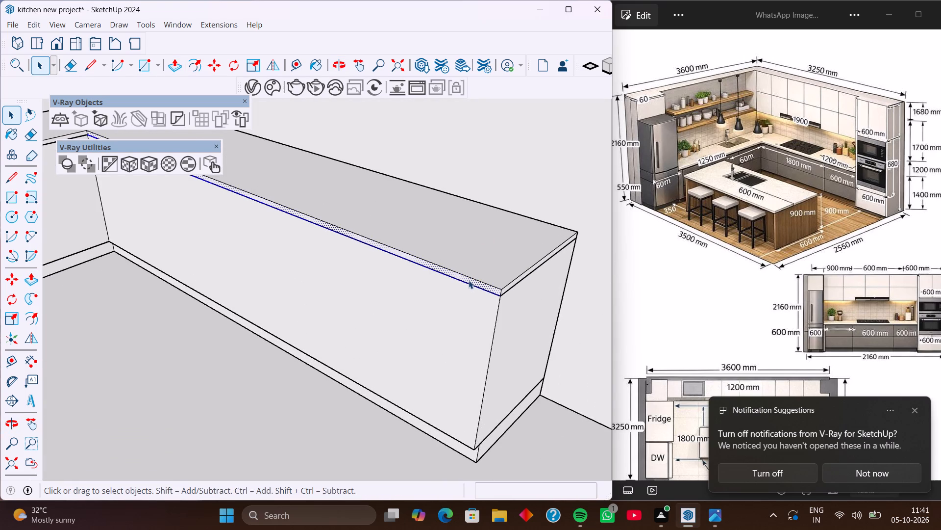
{"action": "left_click", "coordinate": [469, 279]}
{"action": "left_click", "coordinate": [470, 282]}
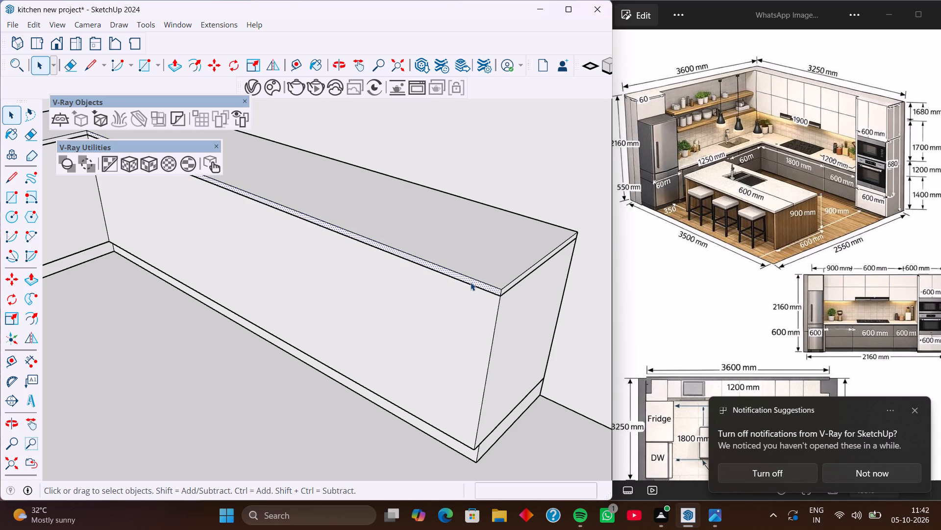
{"action": "key", "text": "p"}
{"action": "left_click", "coordinate": [470, 282]}
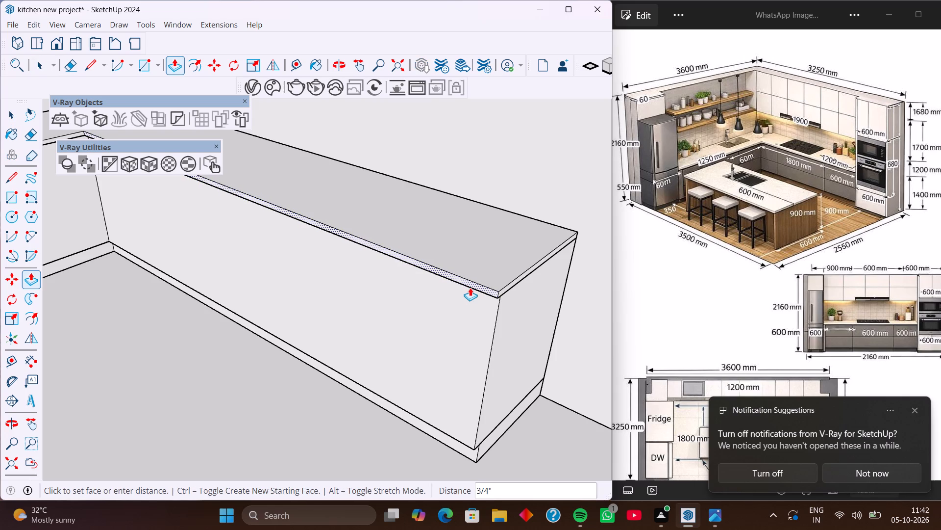
{"action": "key", "text": "2"}
{"action": "key", "text": "Return"}
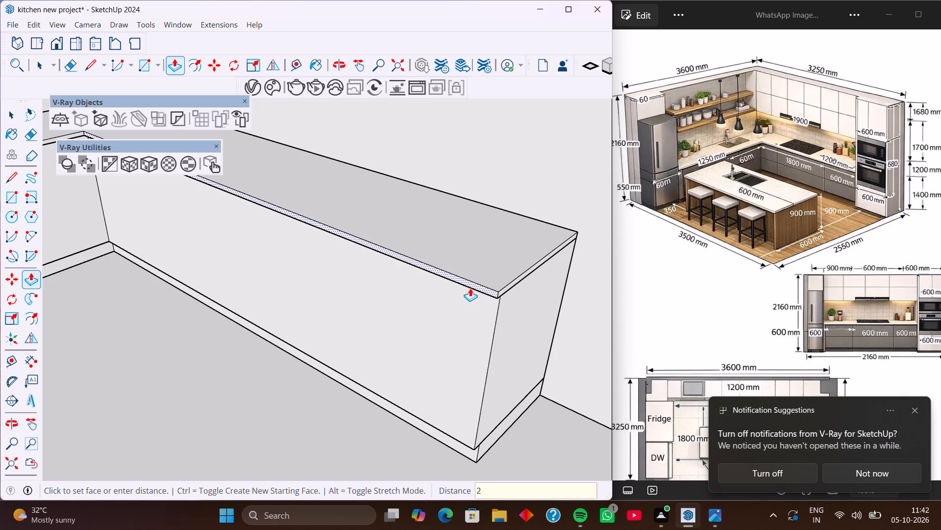
Set the front overhang of the countertop's right-wall leg to 1".
{"action": "middle_click_drag", "start_coordinate": [482, 271], "coordinate": [378, 223]}
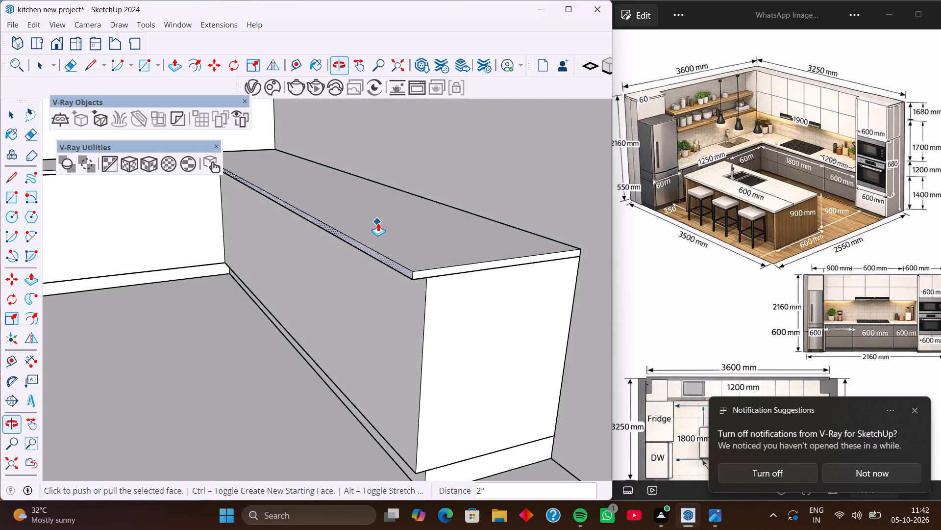
{"action": "key", "text": "1"}
{"action": "key", "text": "Return"}
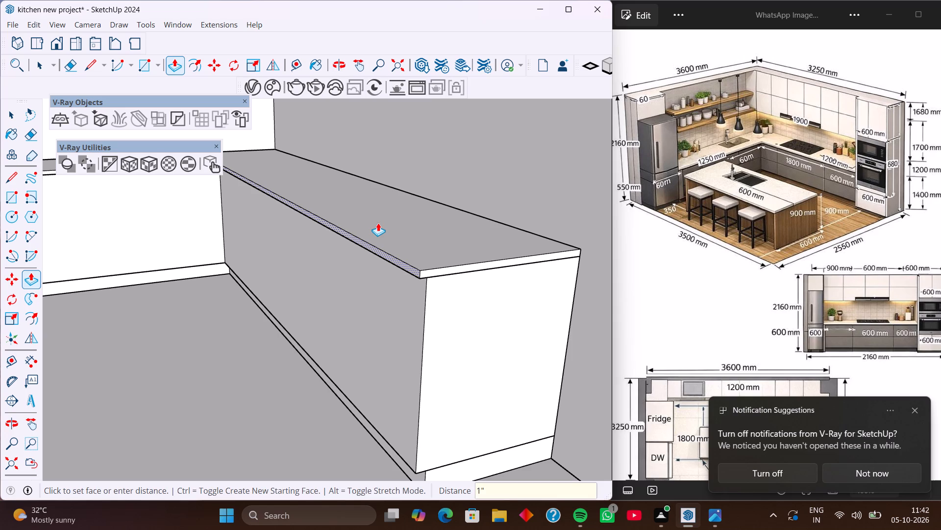
Pull the front edge face of the countertop's left-wall leg outward 1" beyond the cabinet body.
{"action": "middle_click_drag", "start_coordinate": [227, 229], "coordinate": [437, 311], "text": "shift"}
{"action": "scroll", "coordinate": [354, 260], "scroll_direction": "up", "scroll_amount": 2}
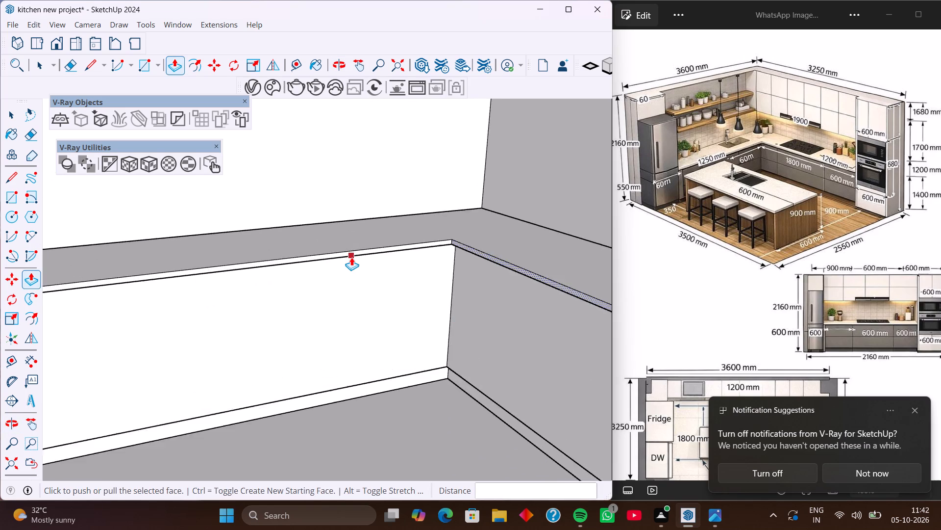
{"action": "scroll", "coordinate": [351, 257], "scroll_direction": "up", "scroll_amount": 6}
{"action": "key", "text": "space"}
{"action": "left_click", "coordinate": [341, 251]}
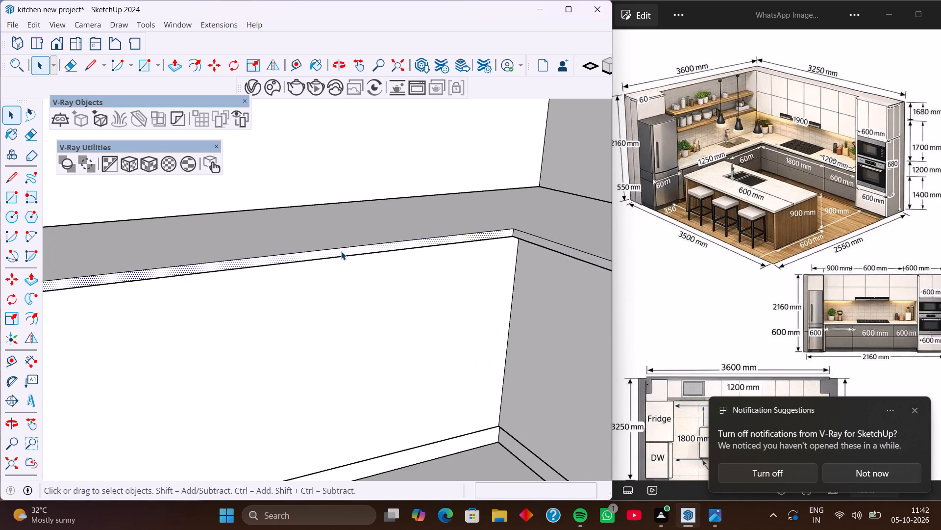
{"action": "key", "text": "p"}
{"action": "left_click", "coordinate": [341, 251]}
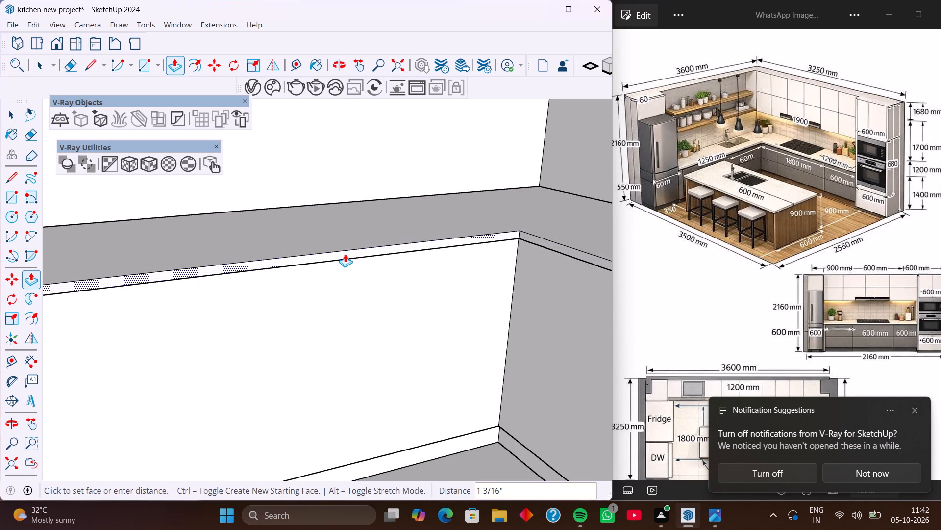
{"action": "key", "text": "1"}
{"action": "key", "text": "Return"}
{"action": "key", "text": "space"}
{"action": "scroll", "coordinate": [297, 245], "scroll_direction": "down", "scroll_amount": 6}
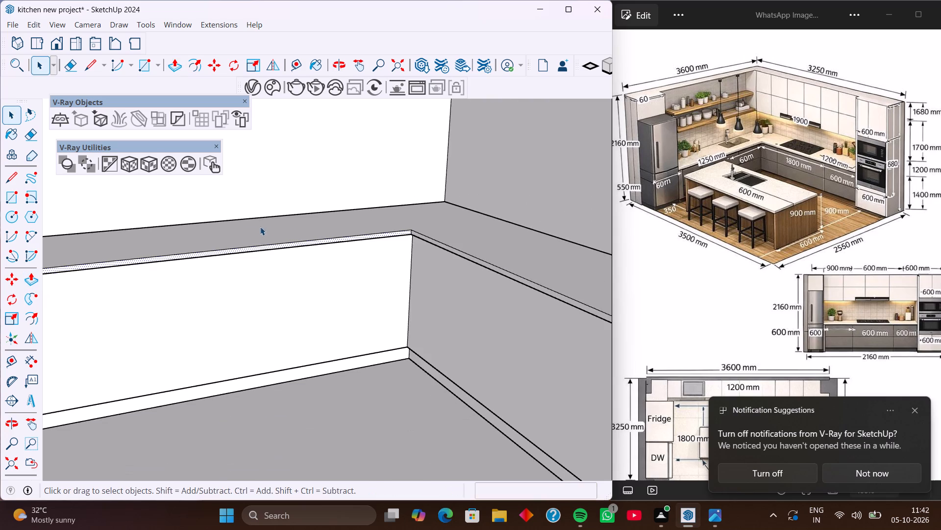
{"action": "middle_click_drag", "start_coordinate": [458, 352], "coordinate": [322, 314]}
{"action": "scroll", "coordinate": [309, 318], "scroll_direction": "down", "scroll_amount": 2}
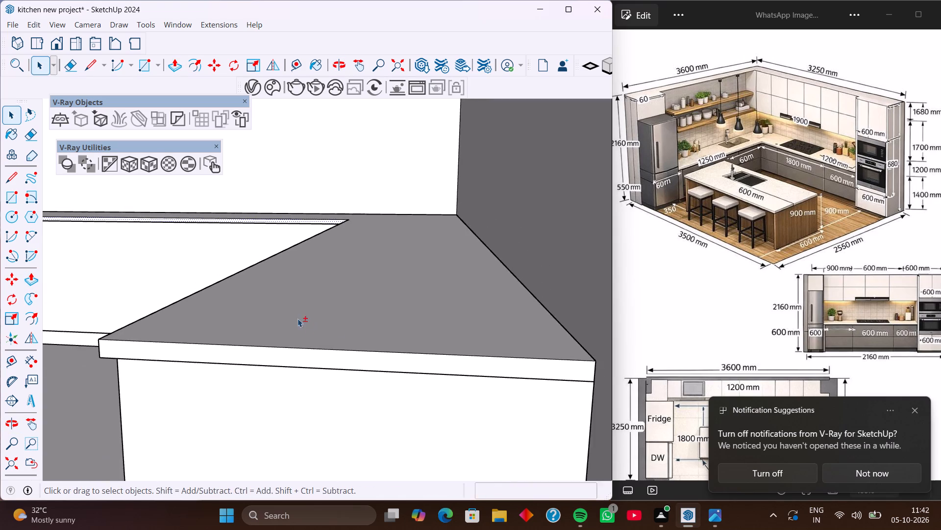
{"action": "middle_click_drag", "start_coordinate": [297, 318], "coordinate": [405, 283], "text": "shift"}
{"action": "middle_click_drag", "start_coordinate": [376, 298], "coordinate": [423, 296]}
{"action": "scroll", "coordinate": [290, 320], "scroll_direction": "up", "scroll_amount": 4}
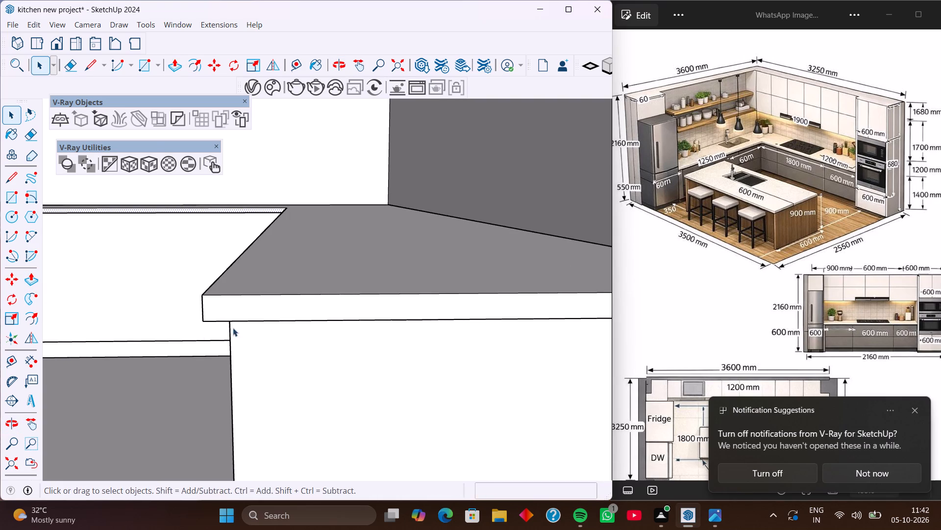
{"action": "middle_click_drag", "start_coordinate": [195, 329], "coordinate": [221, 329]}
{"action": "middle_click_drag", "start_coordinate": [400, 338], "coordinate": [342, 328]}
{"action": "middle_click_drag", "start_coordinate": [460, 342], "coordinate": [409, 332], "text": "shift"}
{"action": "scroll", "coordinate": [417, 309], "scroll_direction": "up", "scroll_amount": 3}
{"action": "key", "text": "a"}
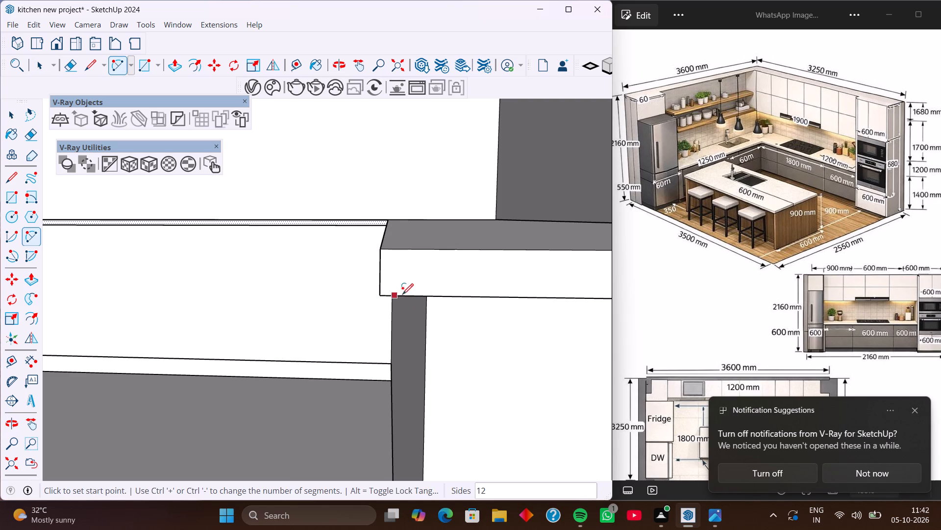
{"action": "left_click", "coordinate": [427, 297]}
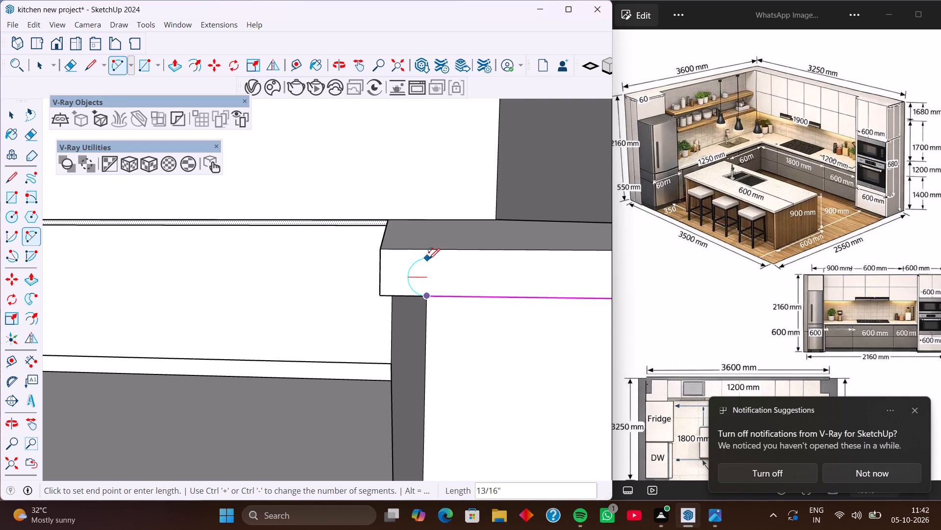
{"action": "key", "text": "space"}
Draw a 1" vertical line and a 1" high semicircular arc touching the front edge on the right-wall leg's countertop end face.
{"action": "key", "text": "l"}
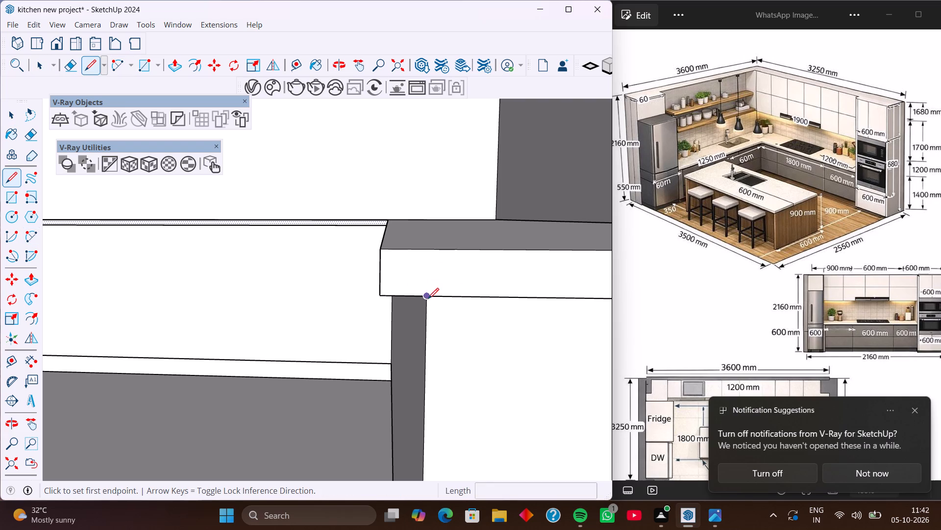
{"action": "left_click", "coordinate": [426, 296]}
{"action": "left_click", "coordinate": [426, 252]}
{"action": "key", "text": "a"}
{"action": "left_click", "coordinate": [403, 296]}
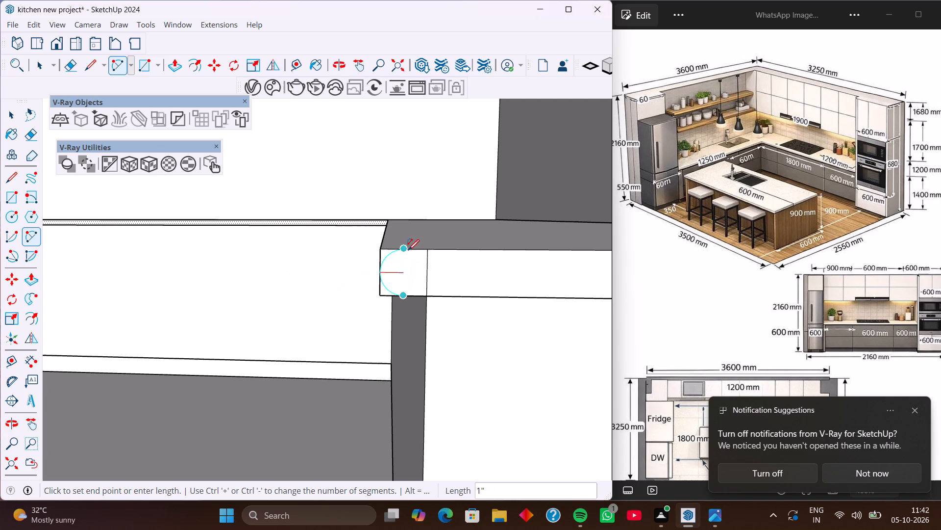
{"action": "left_click", "coordinate": [407, 248]}
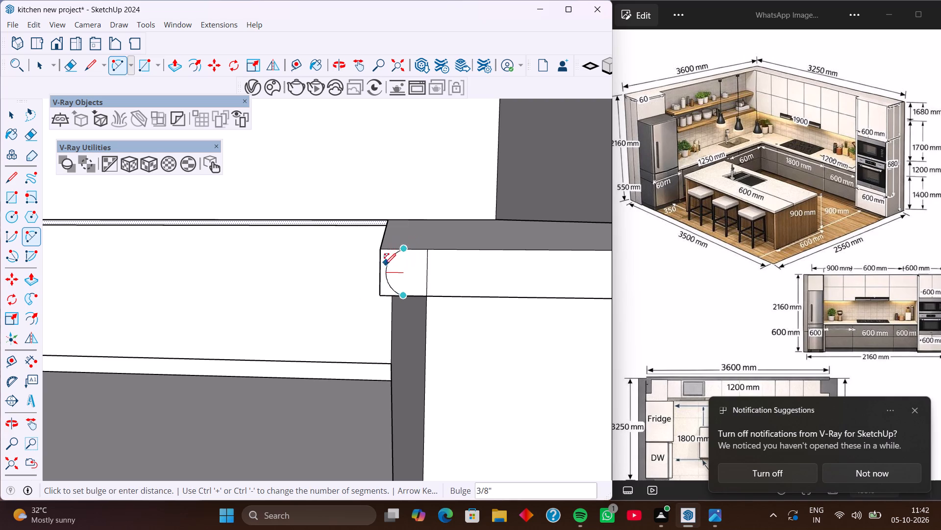
{"action": "left_click", "coordinate": [380, 270]}
Push both corner slivers outside the arc back about 8' 11 3/8" along the right-wall leg to round the countertop's front edge.
{"action": "middle_click_drag", "start_coordinate": [405, 278], "coordinate": [411, 285]}
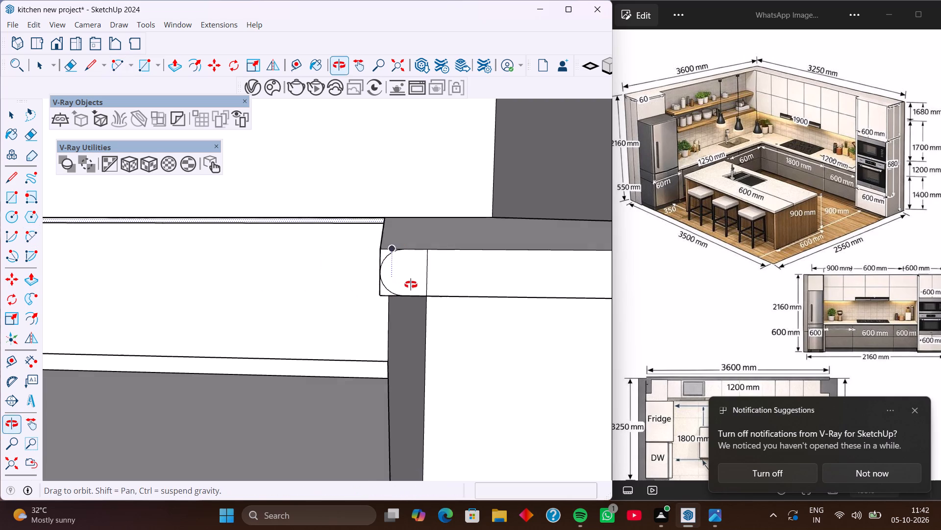
{"action": "middle_click_drag", "start_coordinate": [411, 285], "coordinate": [415, 288]}
{"action": "key", "text": "p"}
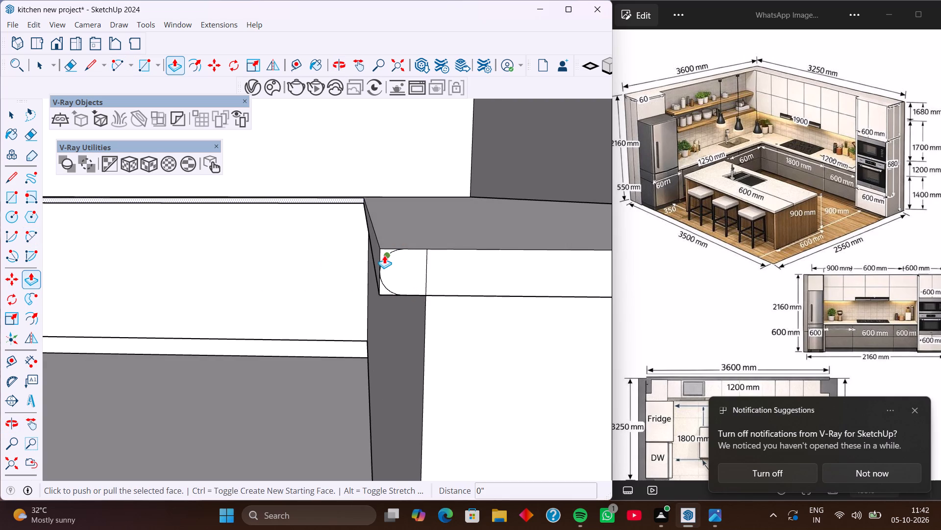
{"action": "key", "text": "space"}
{"action": "left_click", "coordinate": [384, 253]}
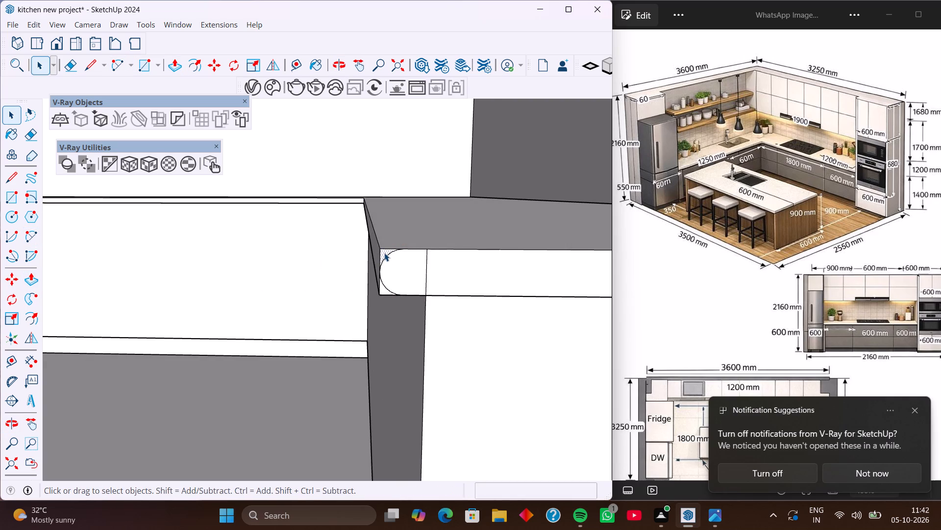
{"action": "key", "text": "p"}
{"action": "left_click", "coordinate": [384, 253]}
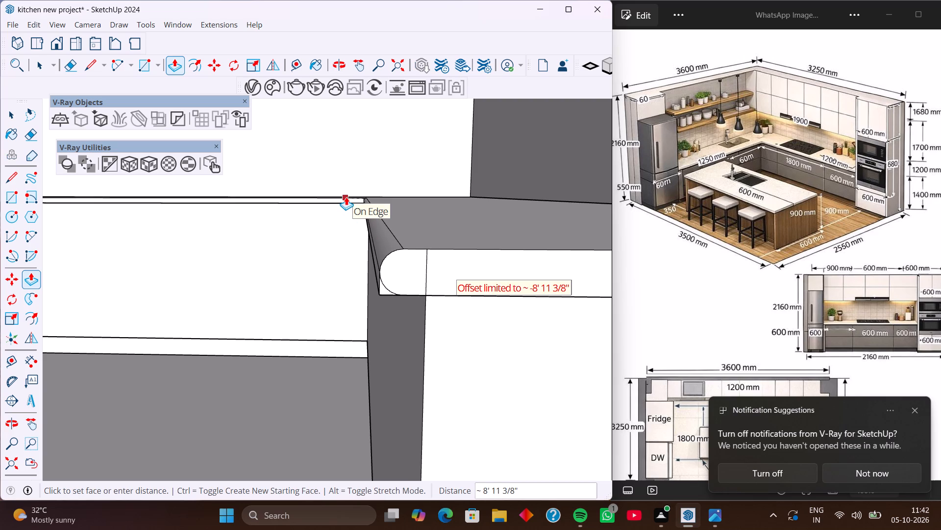
{"action": "left_click", "coordinate": [346, 197]}
{"action": "key", "text": "space"}
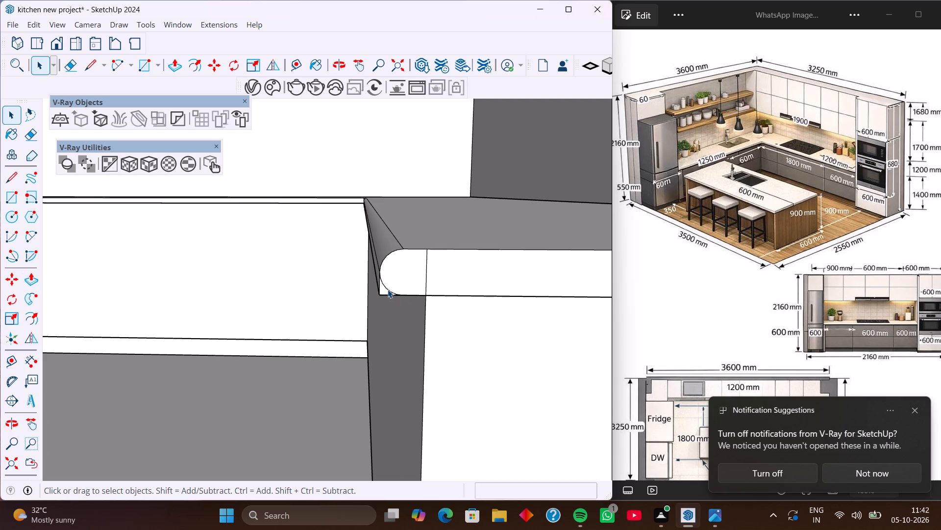
{"action": "left_click", "coordinate": [383, 291]}
{"action": "key", "text": "p"}
{"action": "left_click", "coordinate": [383, 291]}
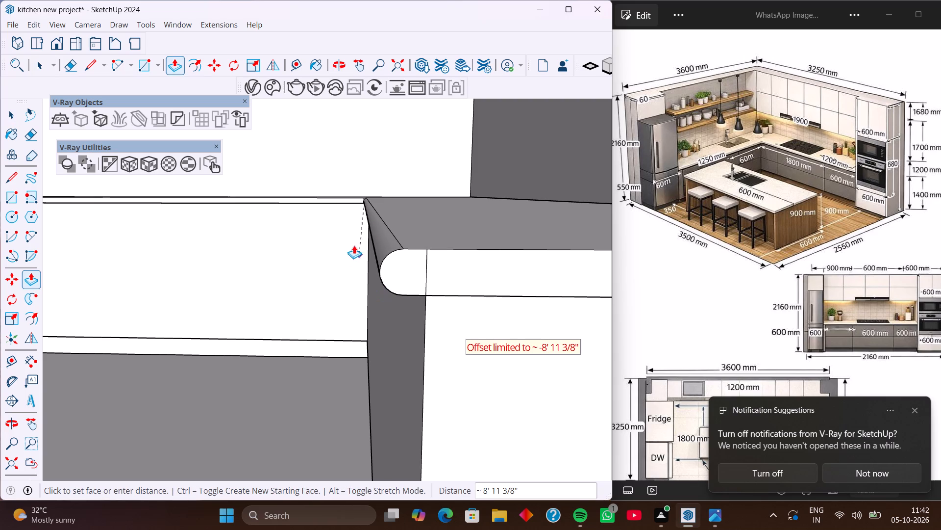
{"action": "left_click", "coordinate": [344, 198]}
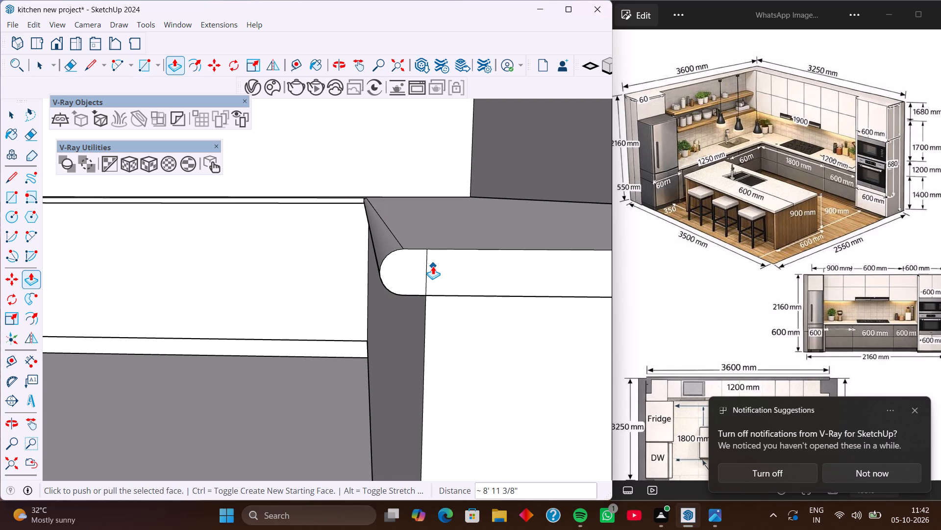
Erase the vertical helper line from the right-wall leg's countertop end face.
{"action": "key", "text": "e"}
{"action": "left_click_drag", "start_coordinate": [421, 268], "coordinate": [432, 268]}
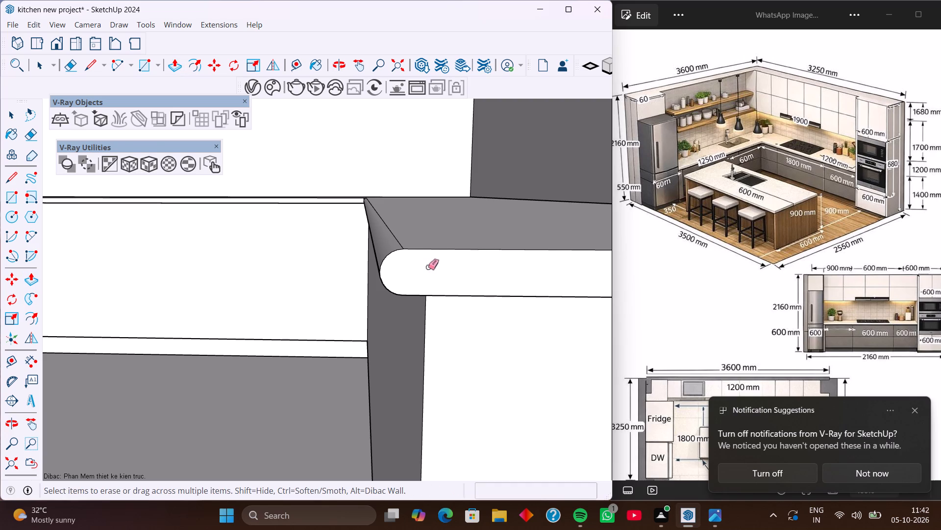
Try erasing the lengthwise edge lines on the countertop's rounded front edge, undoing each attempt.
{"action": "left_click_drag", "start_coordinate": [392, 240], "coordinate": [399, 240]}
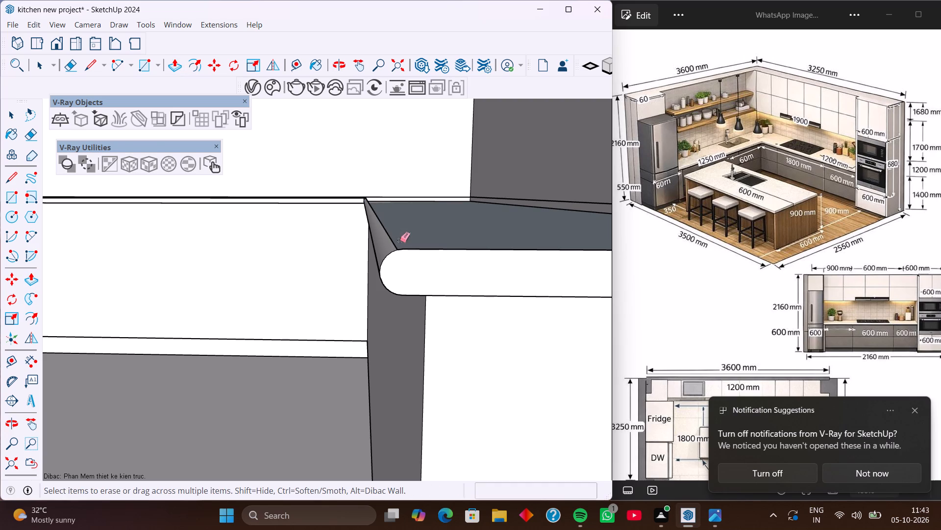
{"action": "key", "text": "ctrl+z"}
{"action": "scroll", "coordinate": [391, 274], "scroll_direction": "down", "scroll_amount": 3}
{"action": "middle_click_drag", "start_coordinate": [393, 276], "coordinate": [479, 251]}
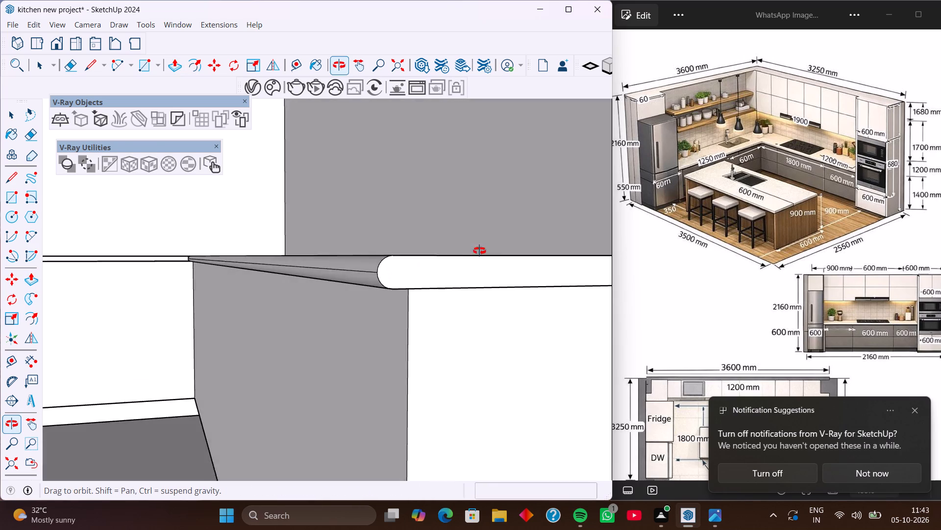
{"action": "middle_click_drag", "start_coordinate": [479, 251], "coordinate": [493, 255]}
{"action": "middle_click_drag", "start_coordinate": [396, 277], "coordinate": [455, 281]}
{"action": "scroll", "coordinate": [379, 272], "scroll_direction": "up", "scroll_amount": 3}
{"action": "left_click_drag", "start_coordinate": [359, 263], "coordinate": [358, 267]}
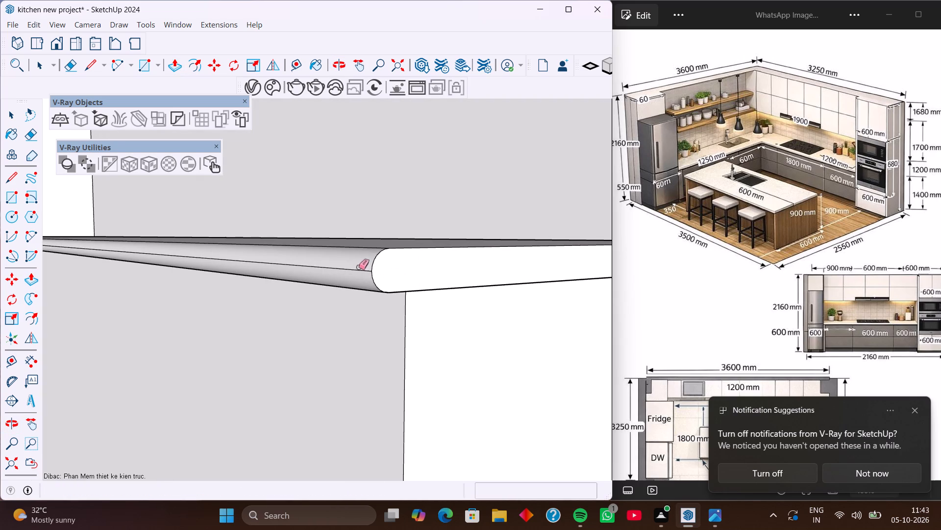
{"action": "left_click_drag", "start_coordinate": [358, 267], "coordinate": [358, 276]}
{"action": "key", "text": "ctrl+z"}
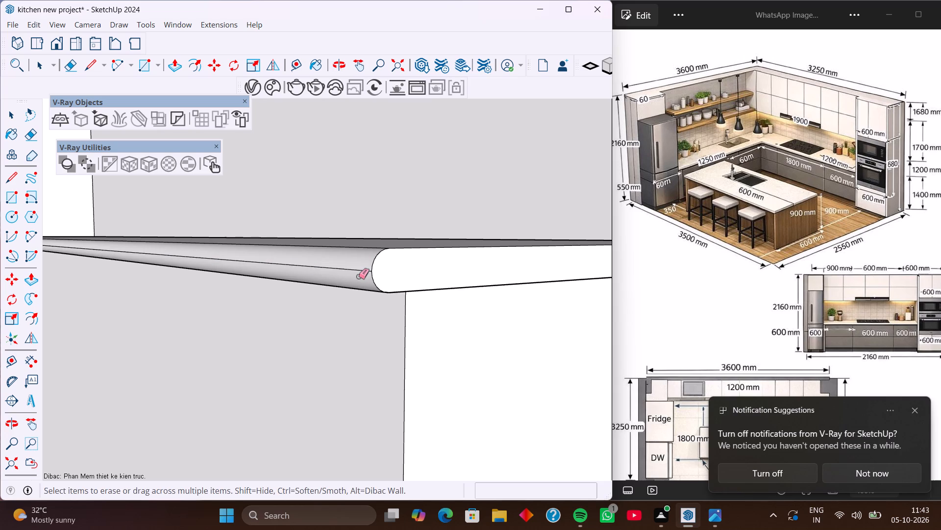
Examine the inner corner where the rounded front edge meets the countertop's left-wall leg.
{"action": "scroll", "coordinate": [358, 276], "scroll_direction": "down", "scroll_amount": 12}
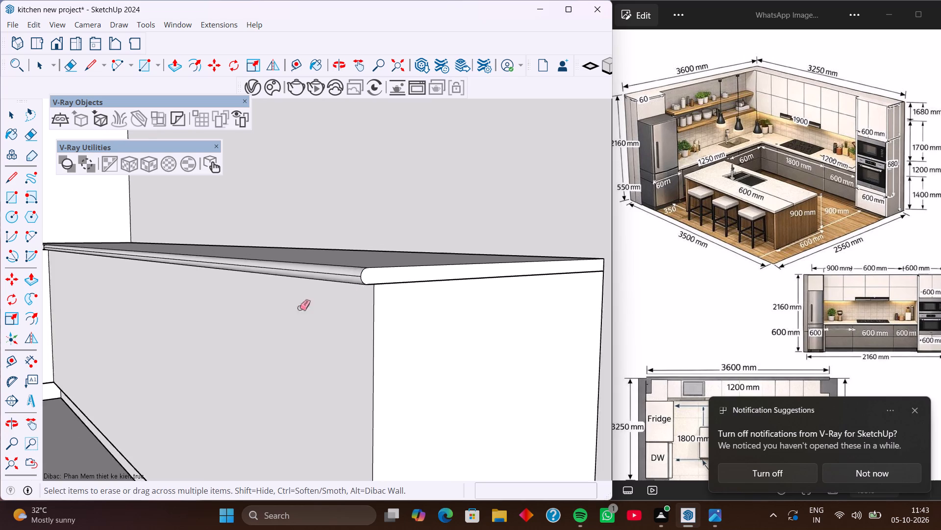
{"action": "scroll", "coordinate": [299, 308], "scroll_direction": "down", "scroll_amount": 7}
{"action": "middle_click_drag", "start_coordinate": [156, 358], "coordinate": [331, 354]}
{"action": "middle_click_drag", "start_coordinate": [239, 309], "coordinate": [313, 329], "text": "shift"}
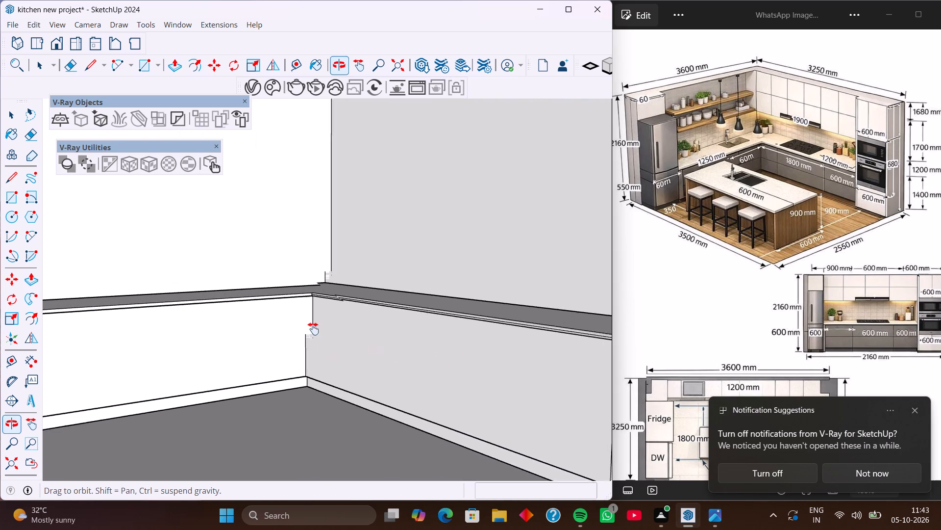
{"action": "middle_click_drag", "start_coordinate": [313, 329], "coordinate": [376, 392], "text": "shift"}
{"action": "scroll", "coordinate": [347, 360], "scroll_direction": "up", "scroll_amount": 8}
{"action": "scroll", "coordinate": [389, 337], "scroll_direction": "up", "scroll_amount": 8}
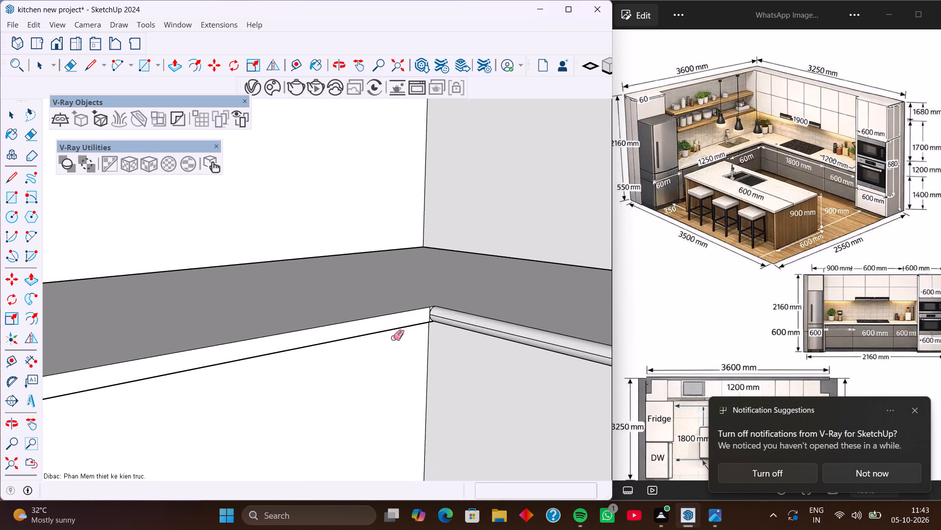
{"action": "scroll", "coordinate": [393, 336], "scroll_direction": "up", "scroll_amount": 4}
{"action": "scroll", "coordinate": [418, 304], "scroll_direction": "up", "scroll_amount": 3}
{"action": "middle_click_drag", "start_coordinate": [418, 324], "coordinate": [309, 375]}
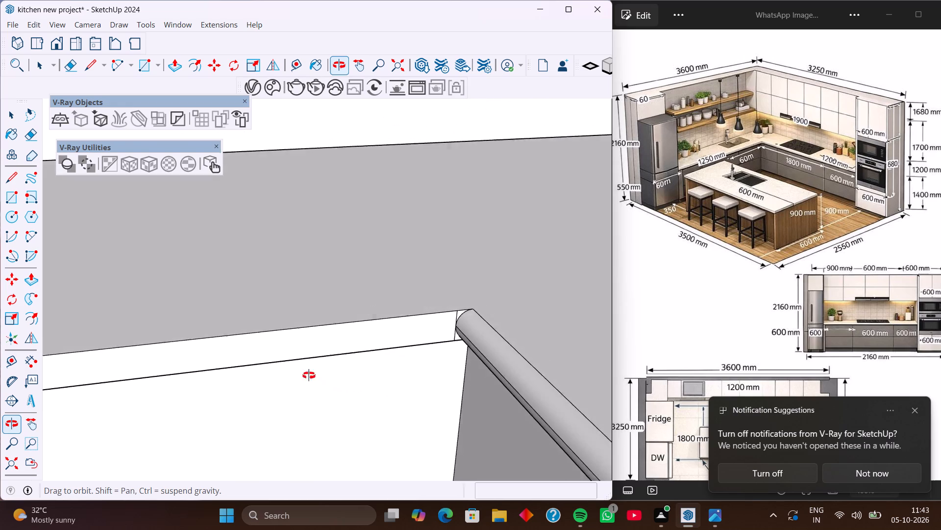
{"action": "middle_click_drag", "start_coordinate": [309, 375], "coordinate": [305, 372]}
Draw a 1" vertical line and a 1" arc with 1/2" bulge on the left-wall leg's countertop end face, touching its front edge.
{"action": "scroll", "coordinate": [288, 371], "scroll_direction": "down", "scroll_amount": 20}
{"action": "scroll", "coordinate": [288, 371], "scroll_direction": "down", "scroll_amount": 1}
{"action": "middle_click_drag", "start_coordinate": [241, 373], "coordinate": [488, 280], "text": "shift"}
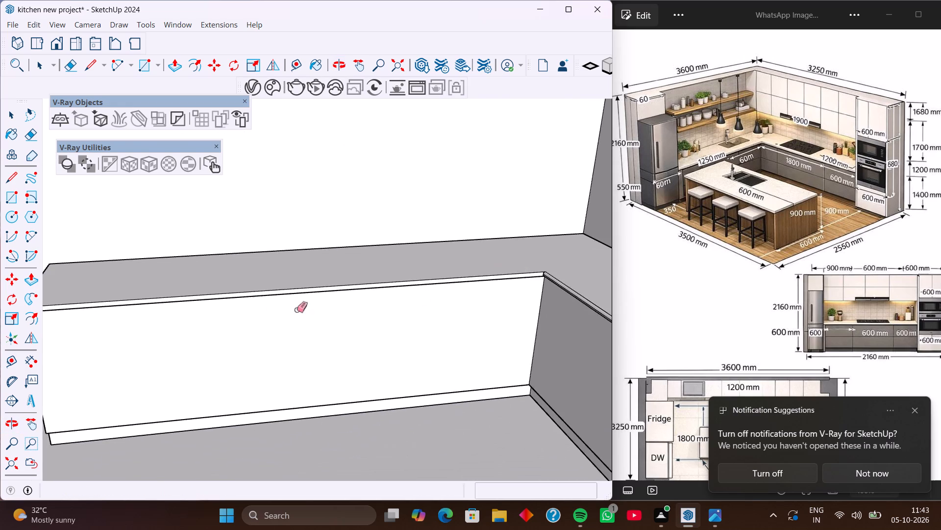
{"action": "middle_click_drag", "start_coordinate": [256, 305], "coordinate": [466, 279], "text": "shift"}
{"action": "middle_click_drag", "start_coordinate": [347, 289], "coordinate": [401, 294], "text": "shift"}
{"action": "scroll", "coordinate": [297, 290], "scroll_direction": "up", "scroll_amount": 2}
{"action": "middle_click_drag", "start_coordinate": [291, 300], "coordinate": [466, 328]}
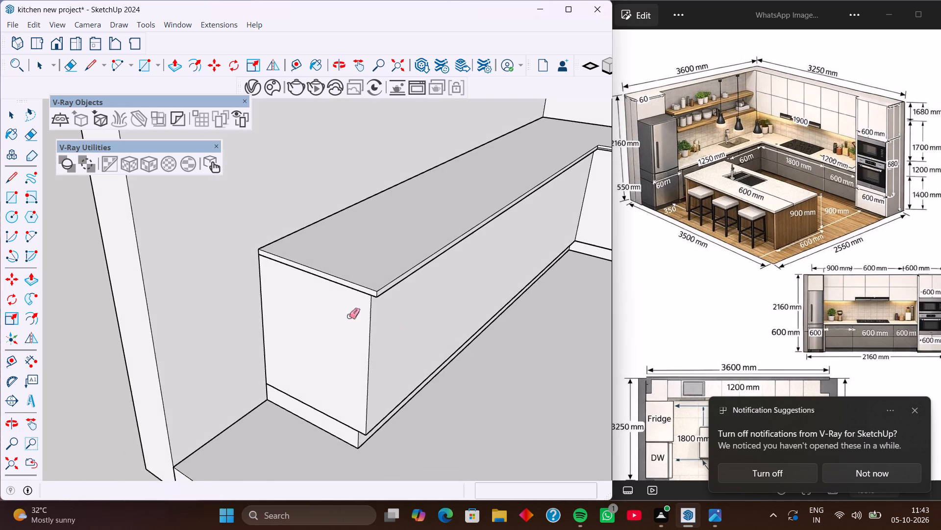
{"action": "middle_click_drag", "start_coordinate": [318, 307], "coordinate": [468, 292]}
{"action": "scroll", "coordinate": [497, 251], "scroll_direction": "up", "scroll_amount": 1}
{"action": "middle_click_drag", "start_coordinate": [498, 250], "coordinate": [416, 261], "text": "shift"}
{"action": "scroll", "coordinate": [436, 255], "scroll_direction": "up", "scroll_amount": 8}
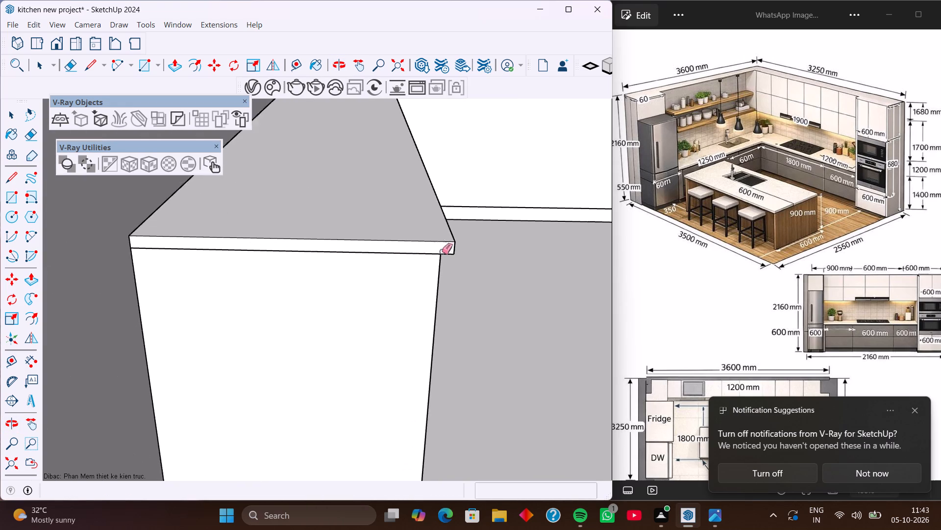
{"action": "scroll", "coordinate": [442, 251], "scroll_direction": "up", "scroll_amount": 2}
{"action": "key", "text": "l"}
{"action": "scroll", "coordinate": [442, 251], "scroll_direction": "up", "scroll_amount": 5}
{"action": "left_click", "coordinate": [441, 260]}
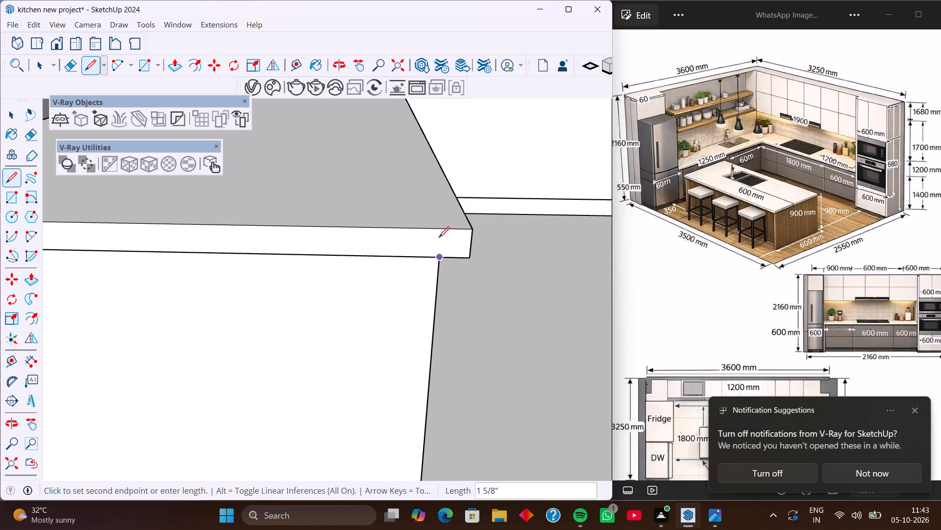
{"action": "left_click", "coordinate": [440, 230]}
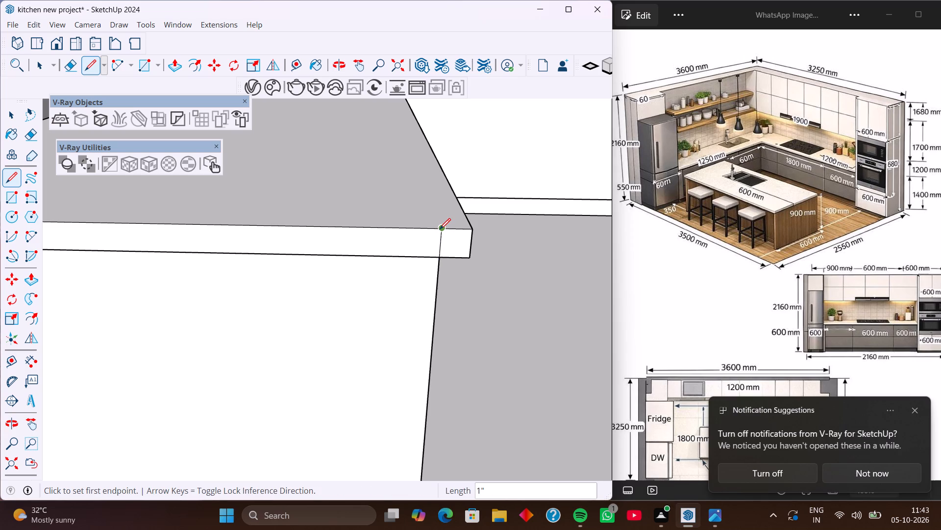
{"action": "key", "text": "a"}
{"action": "left_click", "coordinate": [455, 260]}
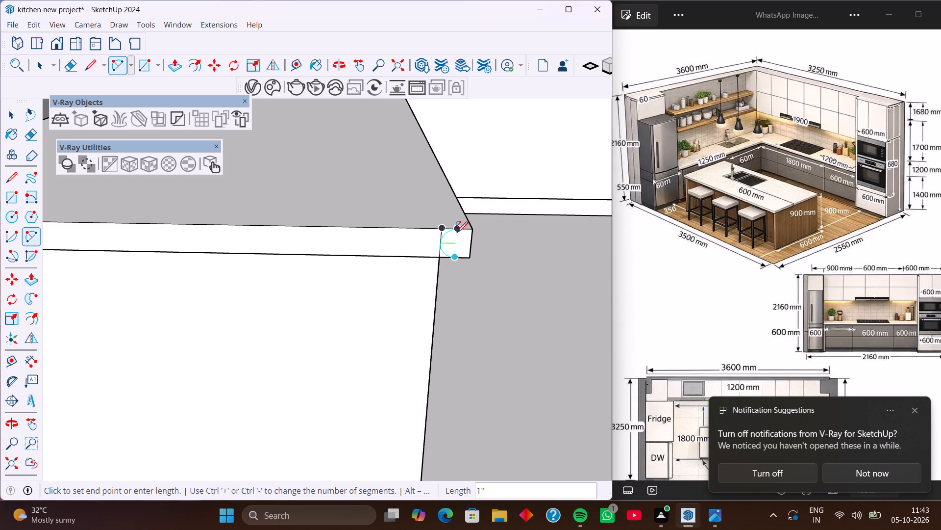
{"action": "left_click", "coordinate": [456, 229]}
{"action": "left_click", "coordinate": [474, 242]}
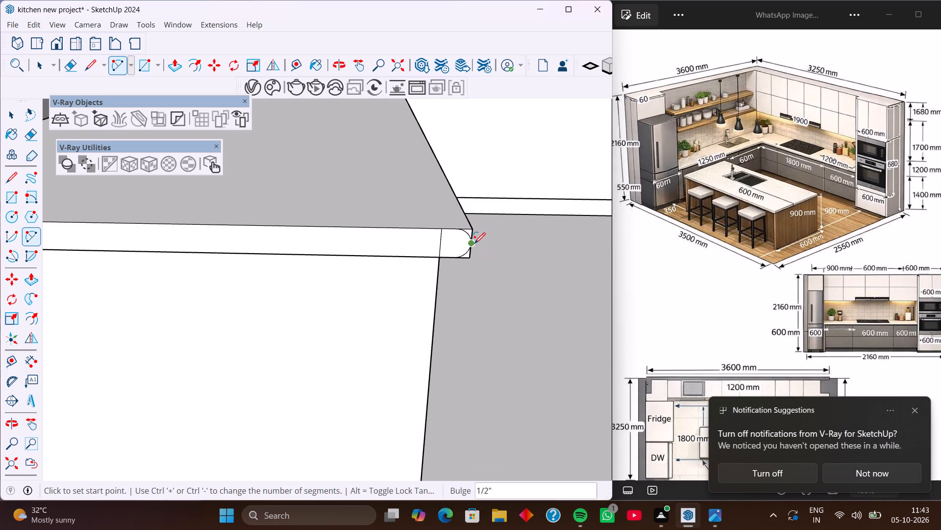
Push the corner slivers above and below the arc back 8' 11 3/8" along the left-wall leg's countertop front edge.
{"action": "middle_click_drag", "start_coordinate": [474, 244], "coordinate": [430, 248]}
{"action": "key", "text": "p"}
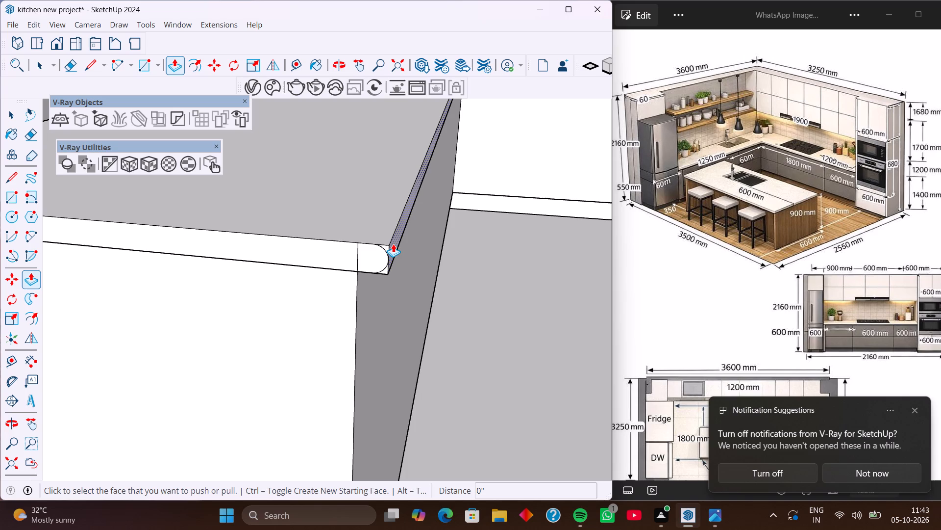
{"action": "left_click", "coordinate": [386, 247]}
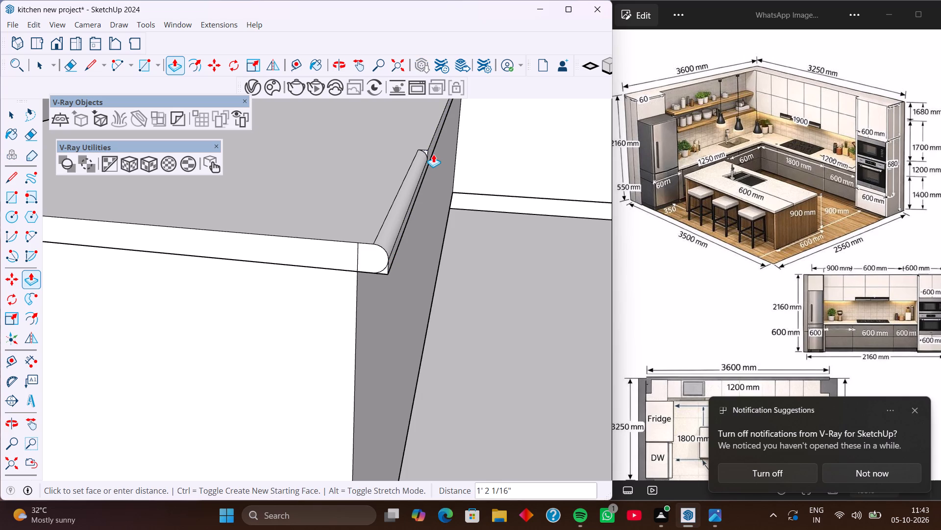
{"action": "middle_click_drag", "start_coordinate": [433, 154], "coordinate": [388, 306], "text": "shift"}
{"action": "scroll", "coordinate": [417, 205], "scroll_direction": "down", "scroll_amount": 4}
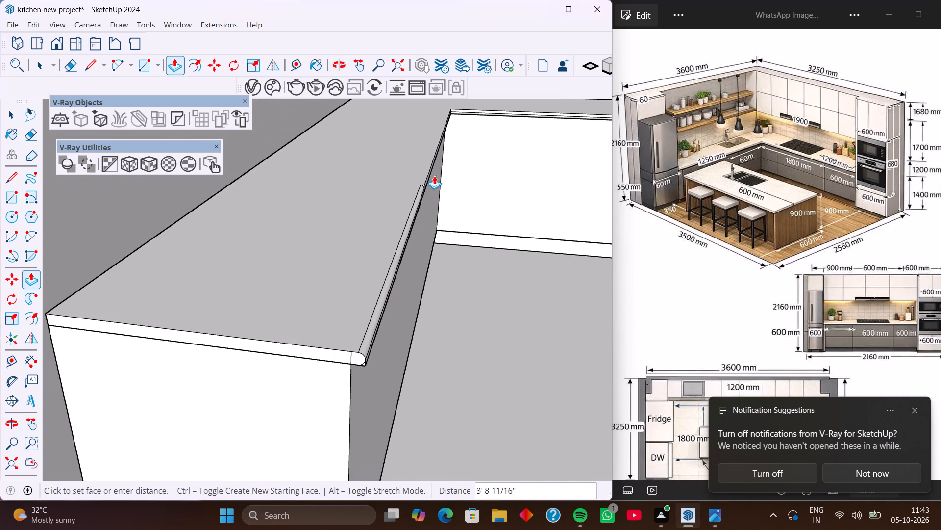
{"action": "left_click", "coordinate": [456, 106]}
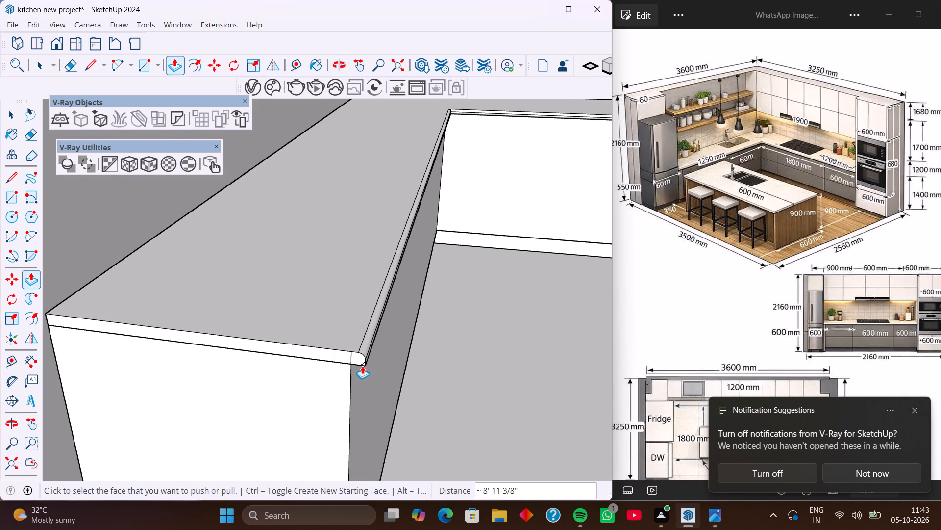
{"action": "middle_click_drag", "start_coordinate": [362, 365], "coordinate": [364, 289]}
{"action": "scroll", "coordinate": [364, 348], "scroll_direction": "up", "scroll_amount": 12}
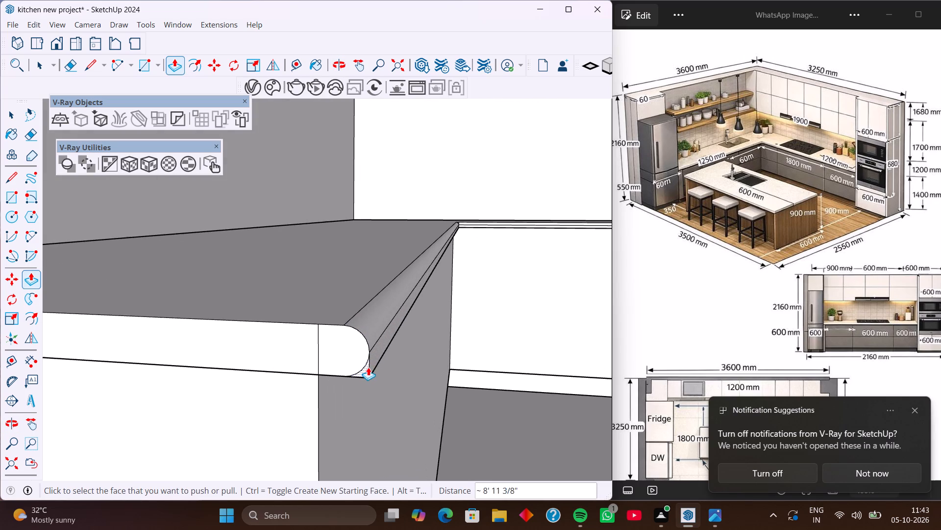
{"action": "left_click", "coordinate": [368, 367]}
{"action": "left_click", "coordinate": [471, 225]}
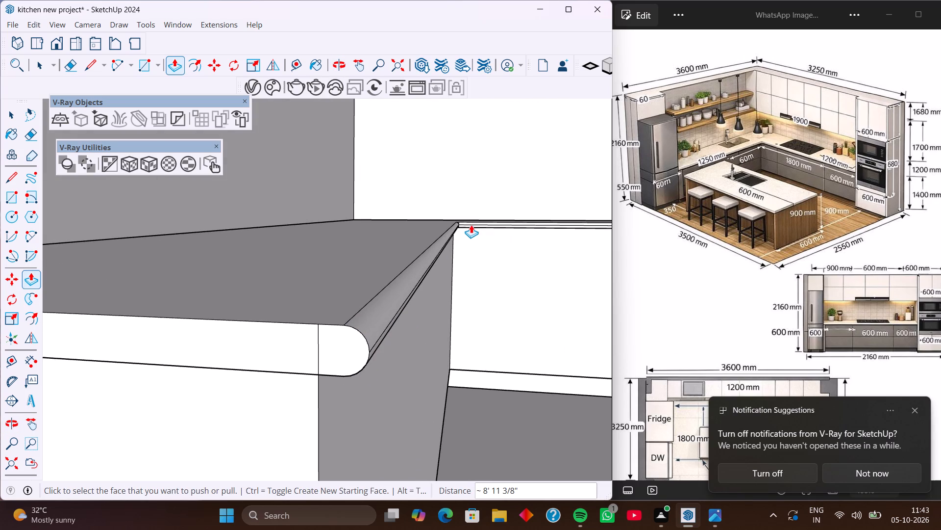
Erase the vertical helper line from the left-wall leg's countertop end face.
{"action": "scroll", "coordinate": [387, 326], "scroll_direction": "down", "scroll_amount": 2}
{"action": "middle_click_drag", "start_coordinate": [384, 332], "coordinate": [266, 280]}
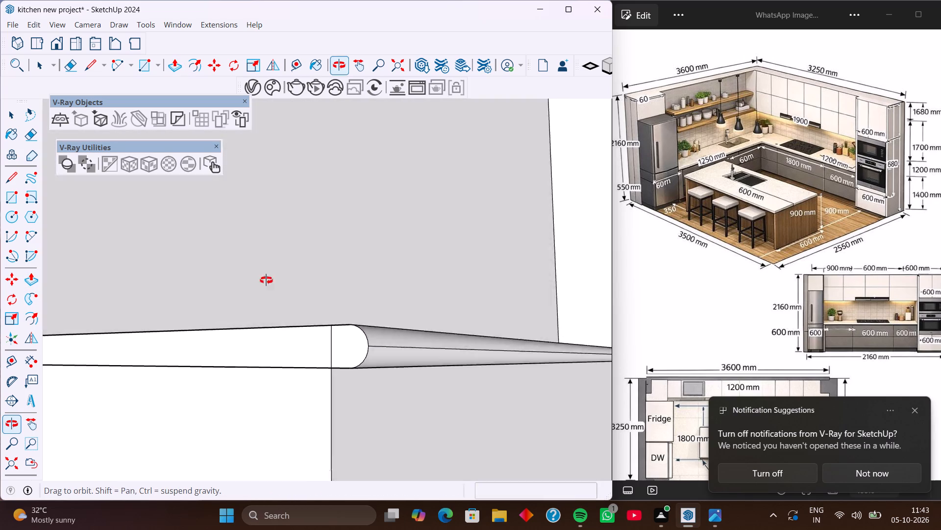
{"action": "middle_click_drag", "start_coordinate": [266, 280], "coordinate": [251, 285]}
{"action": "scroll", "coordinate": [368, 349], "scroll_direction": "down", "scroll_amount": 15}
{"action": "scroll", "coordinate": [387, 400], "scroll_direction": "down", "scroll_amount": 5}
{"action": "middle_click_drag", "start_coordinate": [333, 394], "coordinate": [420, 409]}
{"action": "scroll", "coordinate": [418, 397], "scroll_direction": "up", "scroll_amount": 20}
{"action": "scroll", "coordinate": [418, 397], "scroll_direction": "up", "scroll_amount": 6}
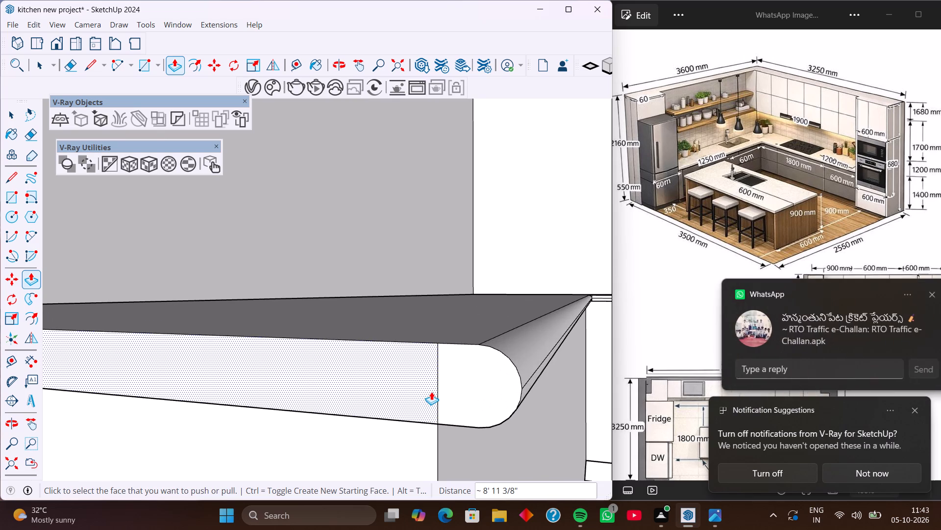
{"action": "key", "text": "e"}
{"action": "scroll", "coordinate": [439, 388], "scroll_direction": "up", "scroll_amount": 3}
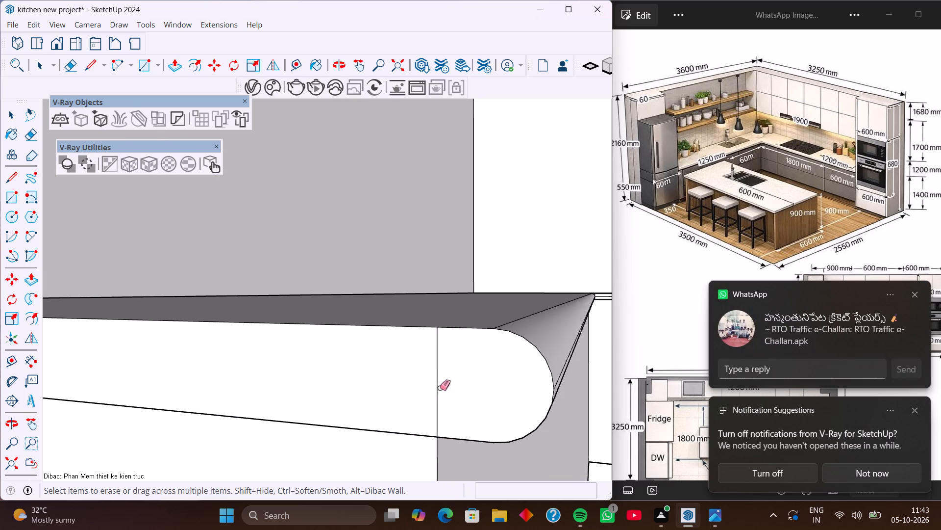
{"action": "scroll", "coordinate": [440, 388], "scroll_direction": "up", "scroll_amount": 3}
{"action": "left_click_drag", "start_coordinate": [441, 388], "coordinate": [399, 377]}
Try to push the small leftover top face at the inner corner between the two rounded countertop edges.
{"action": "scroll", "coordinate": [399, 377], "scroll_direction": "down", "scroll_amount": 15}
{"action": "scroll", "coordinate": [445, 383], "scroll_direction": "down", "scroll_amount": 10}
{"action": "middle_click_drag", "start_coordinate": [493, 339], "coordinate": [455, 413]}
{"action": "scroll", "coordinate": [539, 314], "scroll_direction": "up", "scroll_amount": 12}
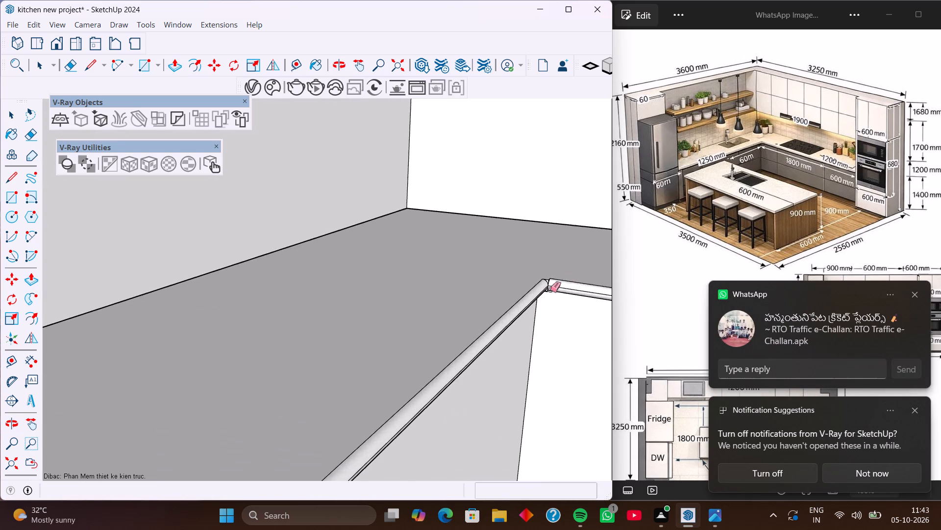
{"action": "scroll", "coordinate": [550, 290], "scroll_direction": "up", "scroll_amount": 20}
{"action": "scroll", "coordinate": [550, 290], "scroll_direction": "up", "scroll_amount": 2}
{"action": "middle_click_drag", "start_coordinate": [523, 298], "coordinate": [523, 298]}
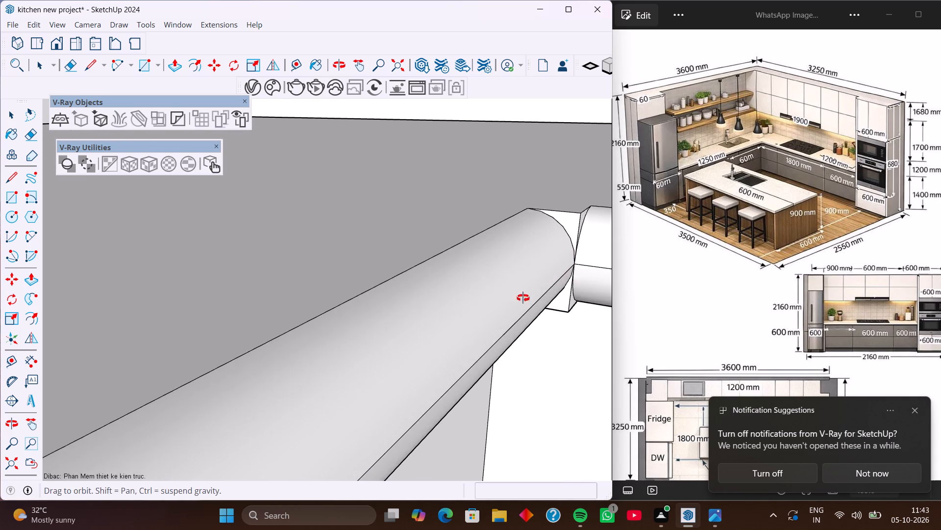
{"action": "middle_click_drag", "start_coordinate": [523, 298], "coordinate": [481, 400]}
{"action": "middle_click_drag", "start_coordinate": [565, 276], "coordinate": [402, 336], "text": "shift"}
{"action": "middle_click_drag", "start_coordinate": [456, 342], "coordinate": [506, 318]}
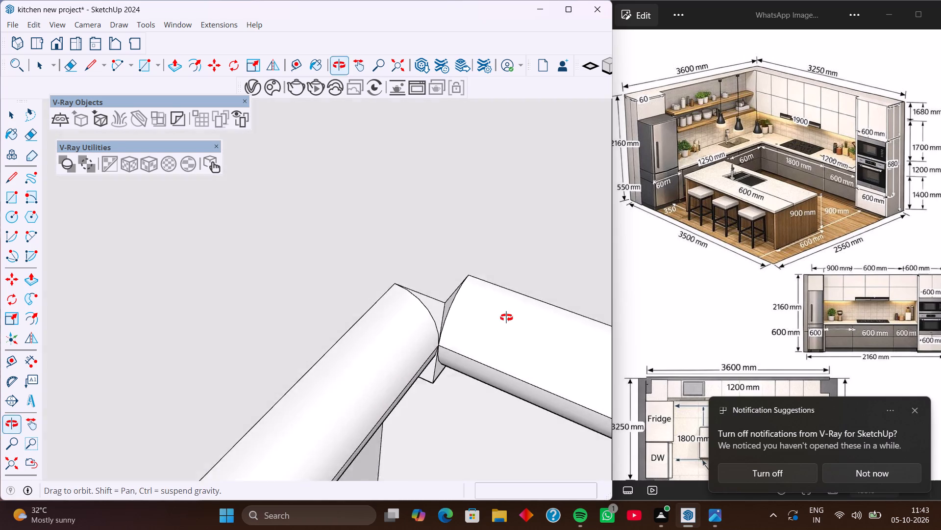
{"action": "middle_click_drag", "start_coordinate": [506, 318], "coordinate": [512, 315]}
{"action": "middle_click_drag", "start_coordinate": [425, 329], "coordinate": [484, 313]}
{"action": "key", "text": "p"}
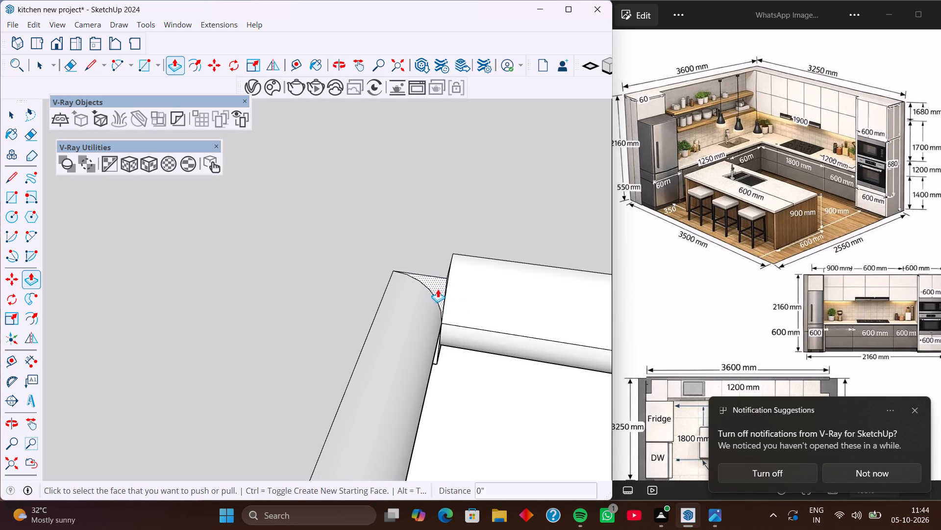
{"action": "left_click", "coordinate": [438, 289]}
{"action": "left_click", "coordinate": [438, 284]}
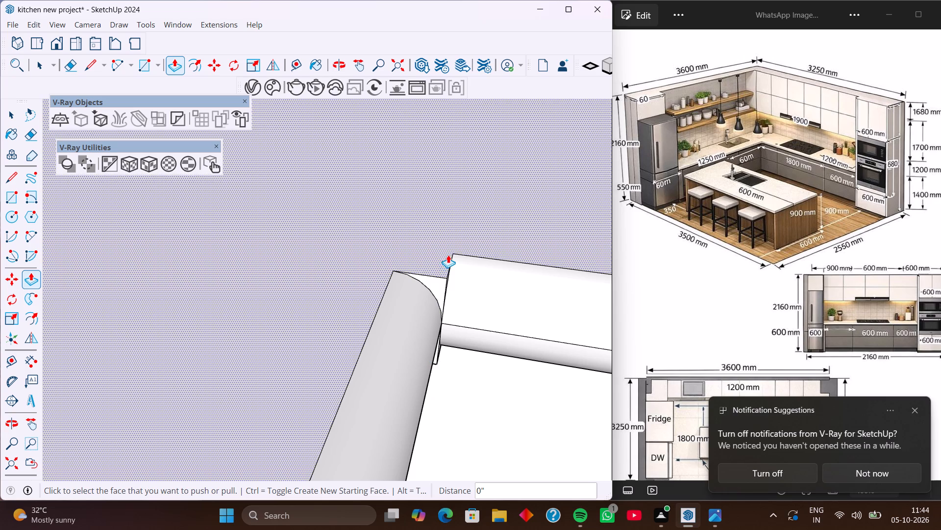
Examine the inner corner where the two rounded countertop edges meet, from above and from the underside.
{"action": "scroll", "coordinate": [368, 371], "scroll_direction": "down", "scroll_amount": 5}
{"action": "middle_click_drag", "start_coordinate": [394, 375], "coordinate": [382, 268]}
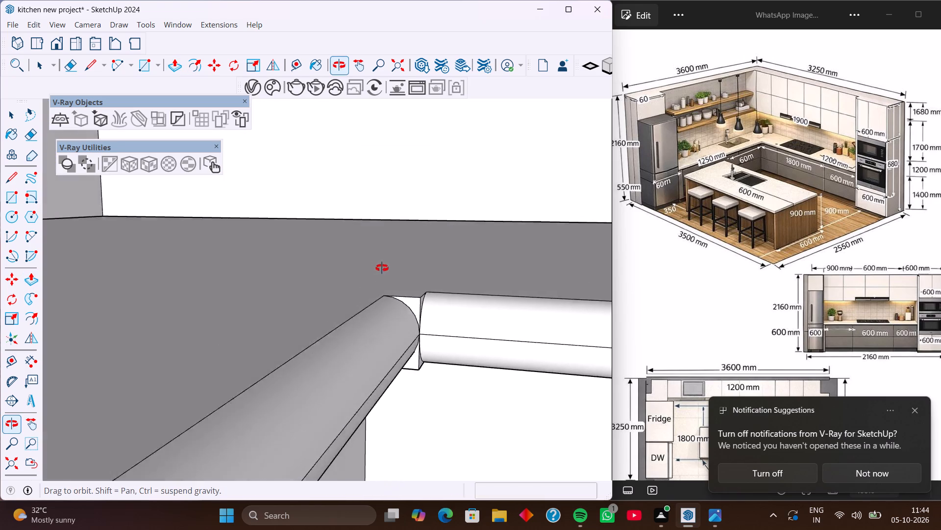
{"action": "middle_click_drag", "start_coordinate": [382, 268], "coordinate": [364, 227]}
{"action": "middle_click_drag", "start_coordinate": [431, 373], "coordinate": [380, 298]}
{"action": "scroll", "coordinate": [393, 311], "scroll_direction": "up", "scroll_amount": 1}
{"action": "middle_click_drag", "start_coordinate": [449, 350], "coordinate": [413, 323]}
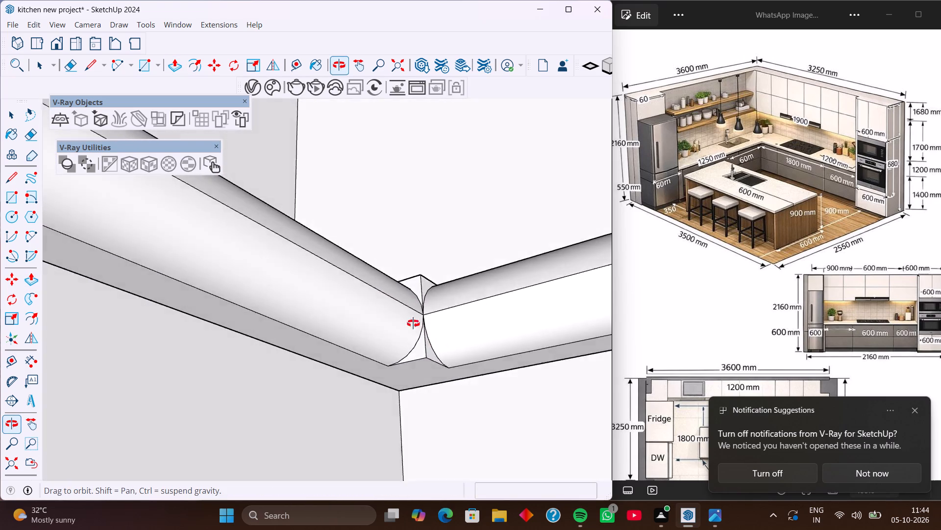
{"action": "middle_click_drag", "start_coordinate": [413, 323], "coordinate": [397, 309]}
{"action": "middle_click_drag", "start_coordinate": [452, 368], "coordinate": [443, 235]}
{"action": "middle_click_drag", "start_coordinate": [447, 316], "coordinate": [434, 281]}
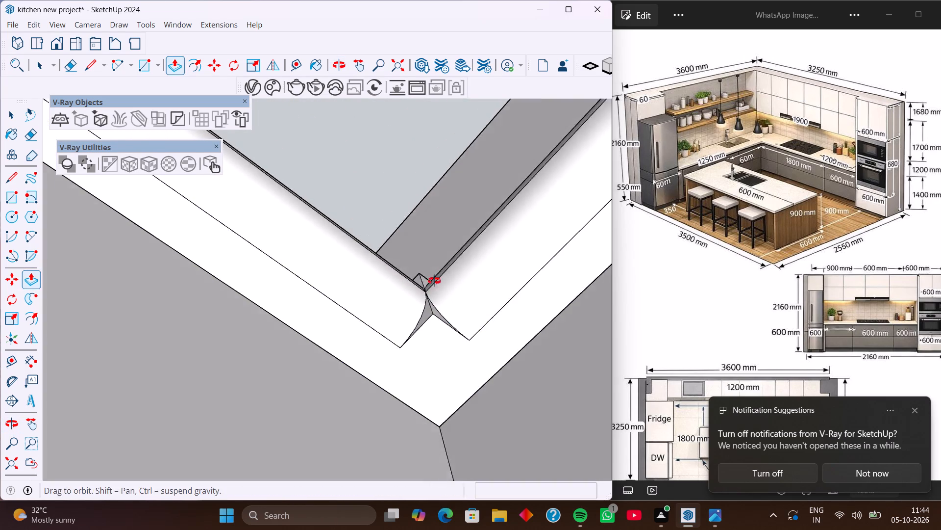
{"action": "middle_click_drag", "start_coordinate": [434, 281], "coordinate": [432, 272]}
{"action": "scroll", "coordinate": [345, 375], "scroll_direction": "down", "scroll_amount": 19}
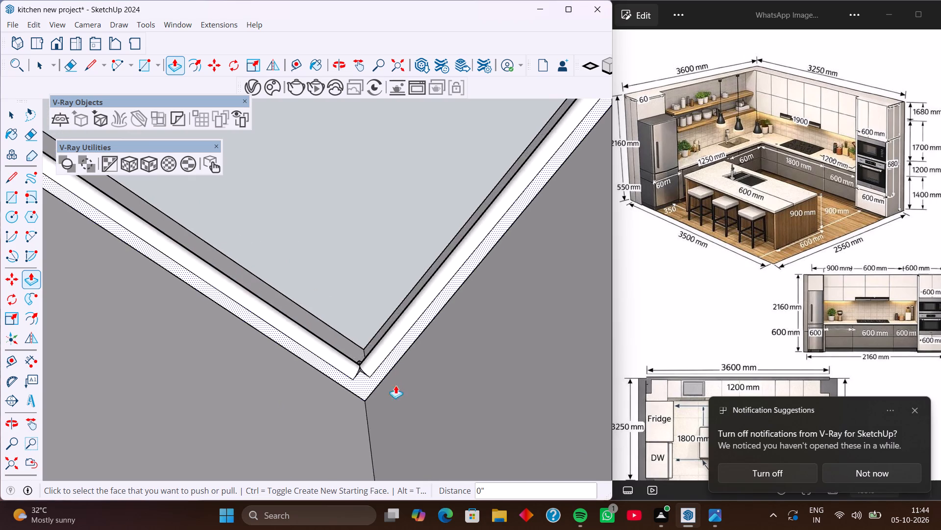
{"action": "scroll", "coordinate": [396, 385], "scroll_direction": "down", "scroll_amount": 19}
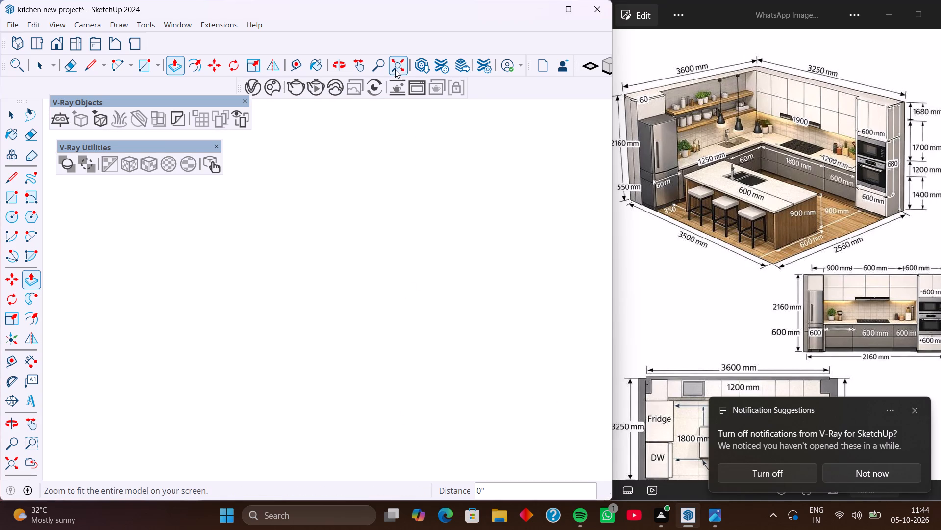
Bring the whole kitchen model back into view and inspect the L-shaped base cabinets from the room side.
{"action": "left_click", "coordinate": [393, 61]}
{"action": "scroll", "coordinate": [394, 372], "scroll_direction": "down", "scroll_amount": 4}
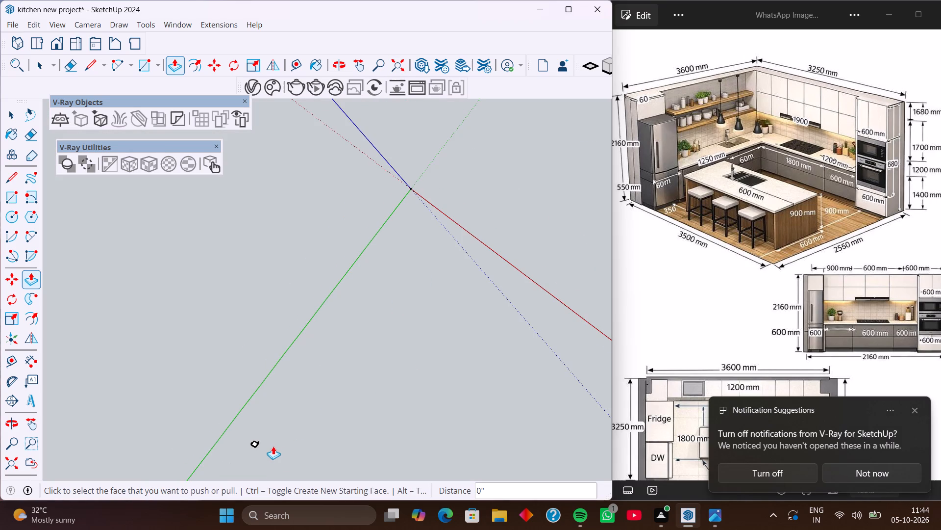
{"action": "middle_click_drag", "start_coordinate": [272, 445], "coordinate": [385, 351]}
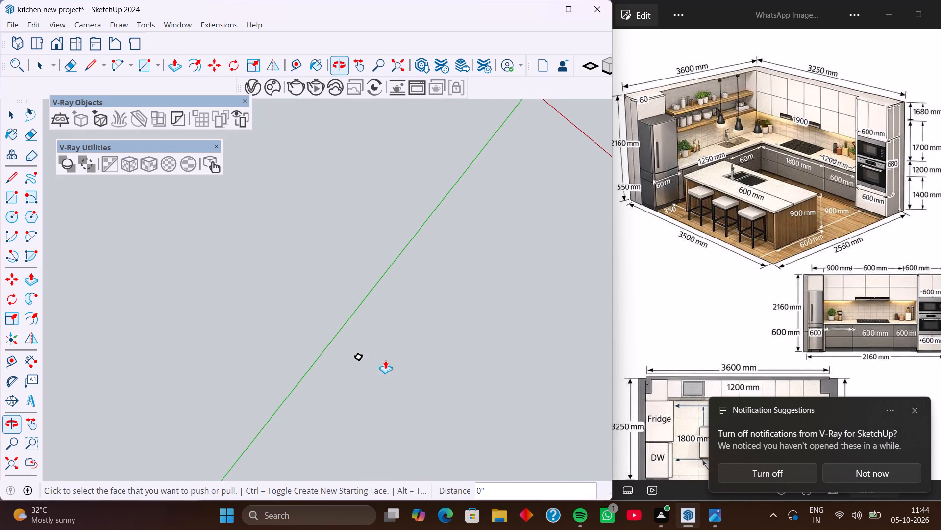
{"action": "scroll", "coordinate": [341, 374], "scroll_direction": "up", "scroll_amount": 10}
{"action": "middle_click_drag", "start_coordinate": [389, 368], "coordinate": [371, 292]}
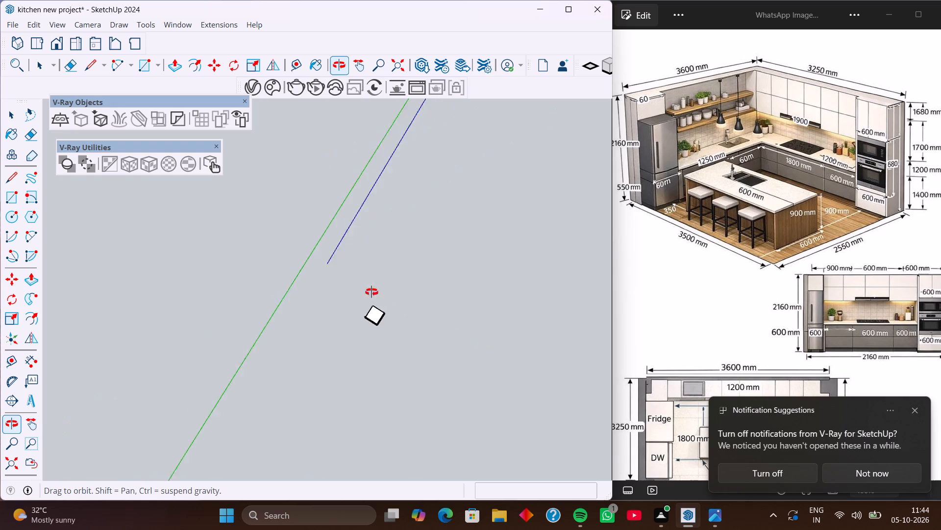
{"action": "middle_click_drag", "start_coordinate": [371, 292], "coordinate": [373, 234]}
{"action": "middle_click_drag", "start_coordinate": [434, 375], "coordinate": [444, 236]}
{"action": "middle_click_drag", "start_coordinate": [440, 324], "coordinate": [455, 243]}
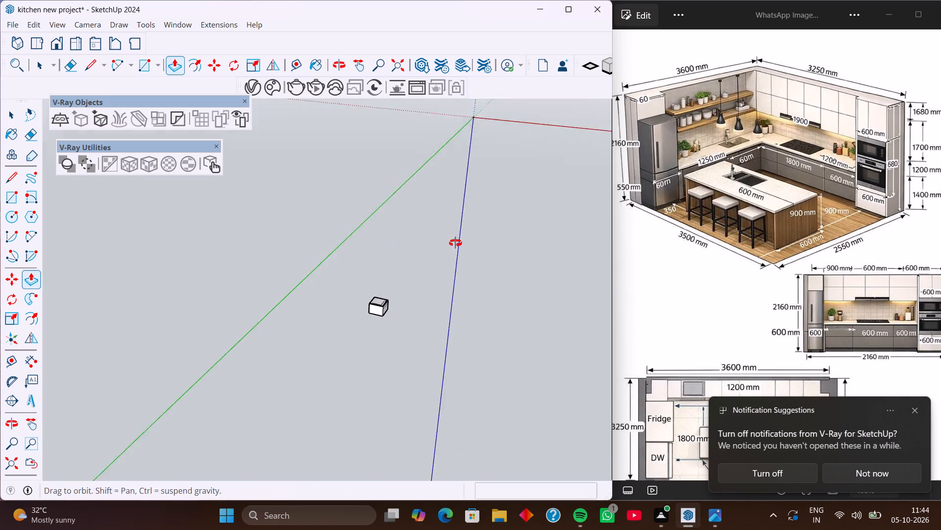
{"action": "middle_click_drag", "start_coordinate": [455, 243], "coordinate": [464, 219]}
{"action": "middle_click_drag", "start_coordinate": [457, 391], "coordinate": [447, 253]}
{"action": "middle_click_drag", "start_coordinate": [428, 352], "coordinate": [453, 223]}
{"action": "middle_click_drag", "start_coordinate": [425, 360], "coordinate": [437, 267]}
{"action": "middle_click_drag", "start_coordinate": [409, 337], "coordinate": [433, 260]}
{"action": "middle_click_drag", "start_coordinate": [366, 368], "coordinate": [392, 302]}
{"action": "scroll", "coordinate": [367, 344], "scroll_direction": "up", "scroll_amount": 1}
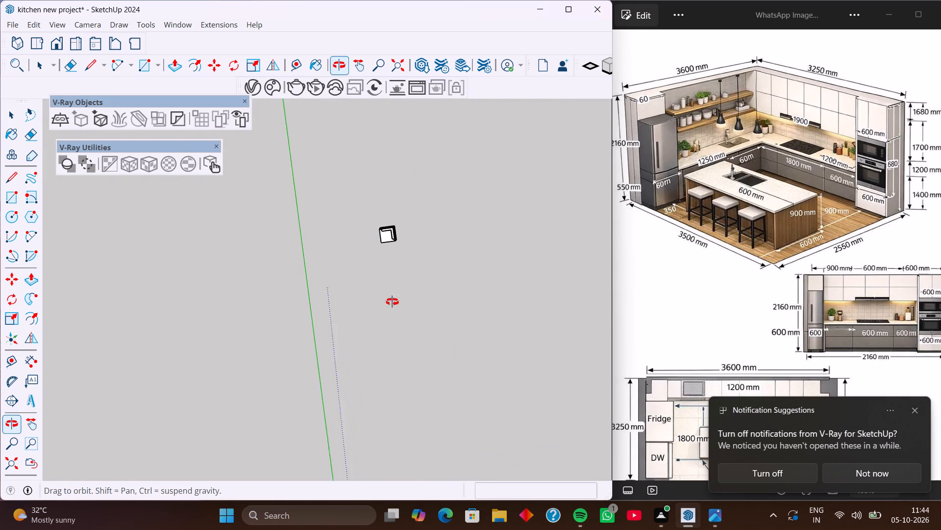
{"action": "middle_click_drag", "start_coordinate": [392, 302], "coordinate": [396, 274]}
{"action": "scroll", "coordinate": [388, 242], "scroll_direction": "up", "scroll_amount": 12}
{"action": "middle_click_drag", "start_coordinate": [410, 320], "coordinate": [450, 189]}
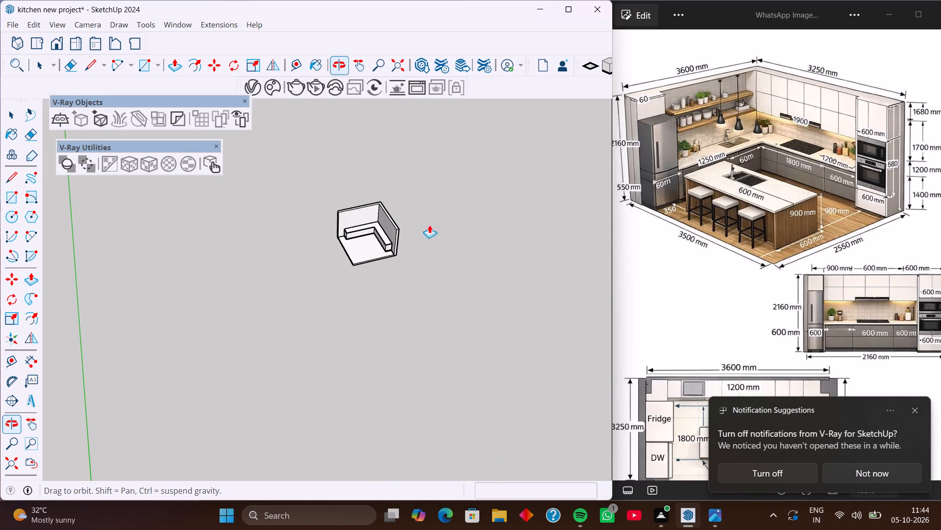
{"action": "scroll", "coordinate": [332, 318], "scroll_direction": "up", "scroll_amount": 8}
{"action": "middle_click_drag", "start_coordinate": [414, 217], "coordinate": [414, 305], "text": "shift"}
{"action": "middle_click_drag", "start_coordinate": [414, 305], "coordinate": [456, 283]}
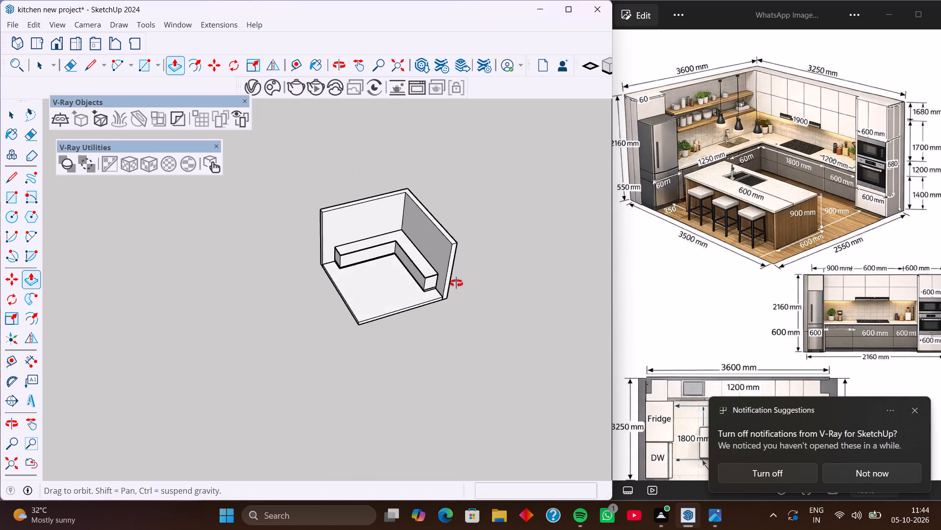
{"action": "middle_click_drag", "start_coordinate": [456, 283], "coordinate": [484, 260]}
{"action": "scroll", "coordinate": [379, 292], "scroll_direction": "up", "scroll_amount": 10}
{"action": "scroll", "coordinate": [410, 262], "scroll_direction": "up", "scroll_amount": 5}
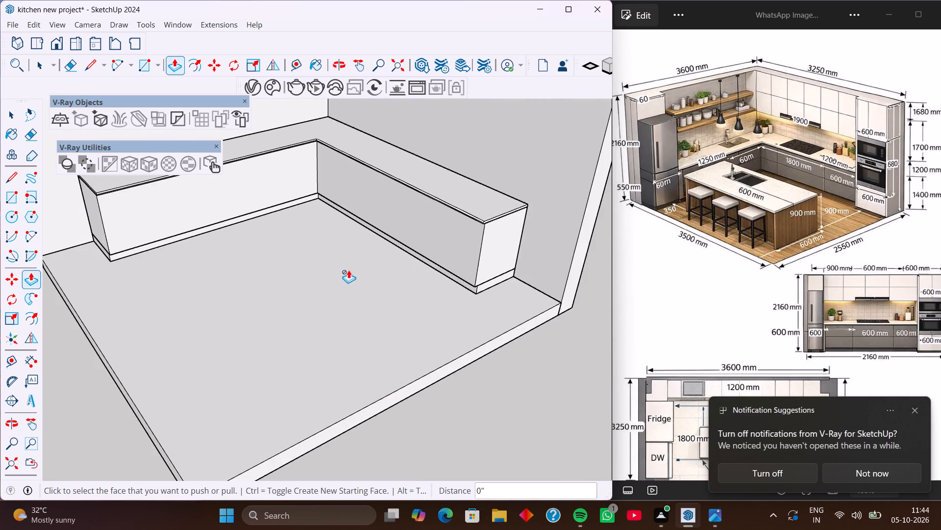
{"action": "scroll", "coordinate": [348, 270], "scroll_direction": "up", "scroll_amount": 2}
Undo the edge rounding on both countertop legs, back to before the arc on the right-wall leg's end face.
{"action": "key", "text": "ctrl+z"}
{"action": "key", "text": "ctrl+z"}
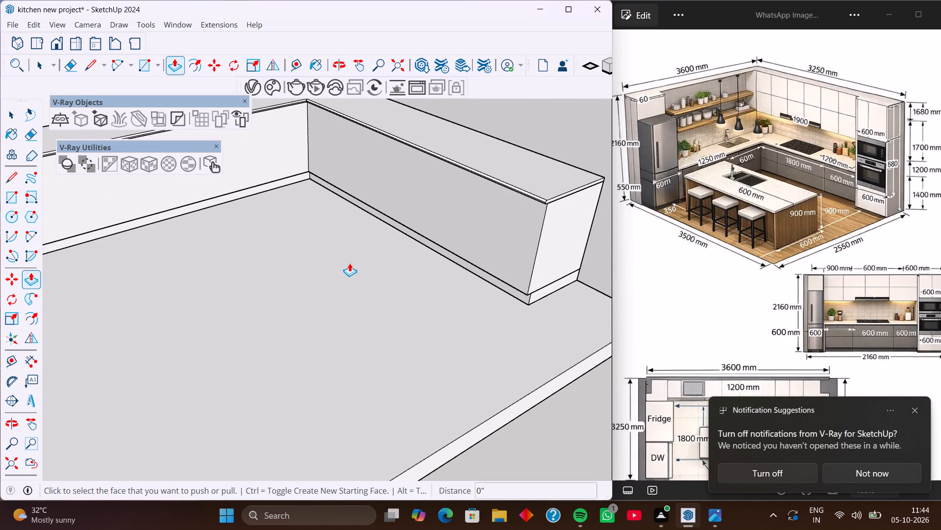
{"action": "key", "text": "ctrl+z"}
{"action": "key", "text": "ctrl+z"}
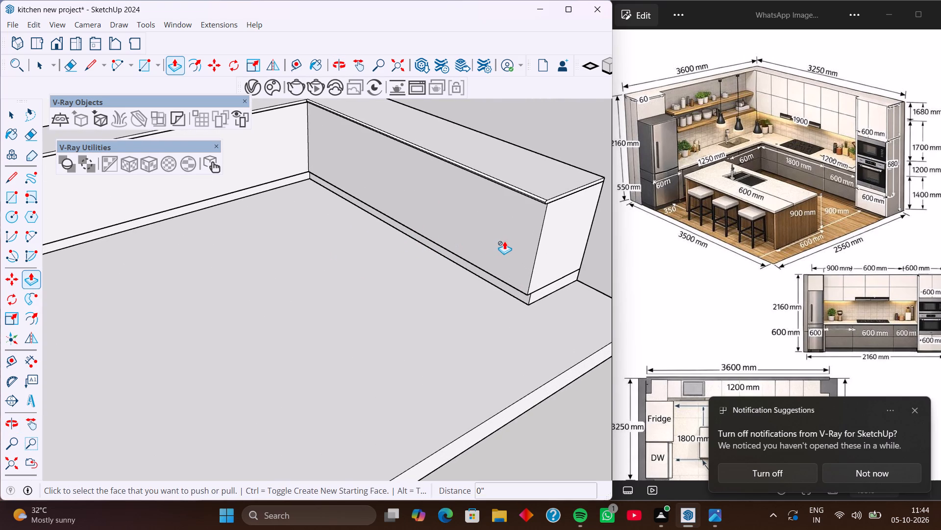
{"action": "key", "text": "ctrl+z"}
{"action": "key", "text": "ctrl+z"}
{"action": "key", "text": "ctrl+z"}
{"action": "scroll", "coordinate": [556, 203], "scroll_direction": "up", "scroll_amount": 2, "text": "ctrl"}
{"action": "key", "text": "ctrl+z"}
{"action": "key", "text": "ctrl+z"}
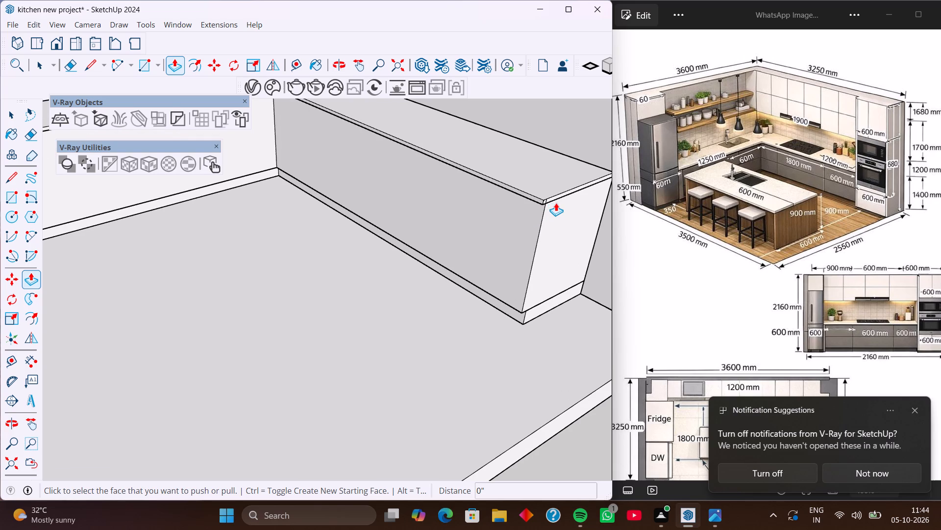
{"action": "scroll", "coordinate": [556, 203], "scroll_direction": "up", "scroll_amount": 16}
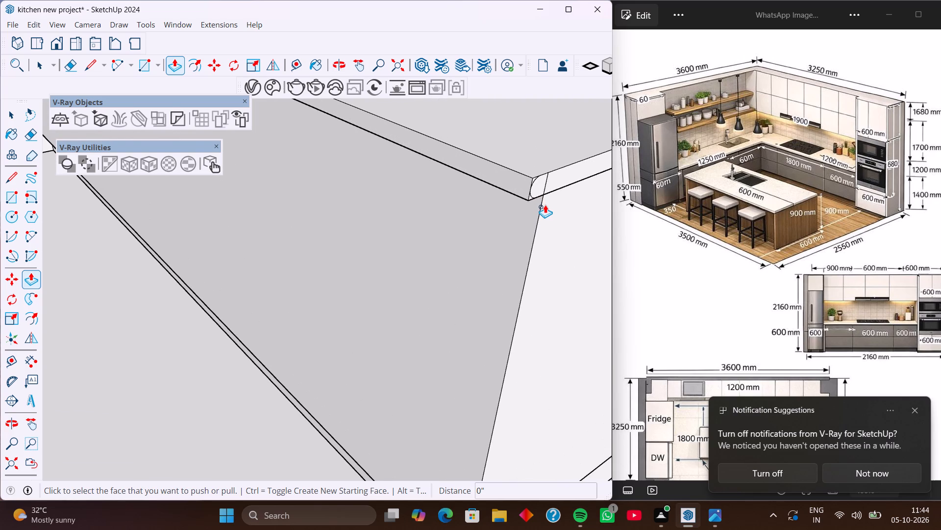
{"action": "key", "text": "ctrl+z"}
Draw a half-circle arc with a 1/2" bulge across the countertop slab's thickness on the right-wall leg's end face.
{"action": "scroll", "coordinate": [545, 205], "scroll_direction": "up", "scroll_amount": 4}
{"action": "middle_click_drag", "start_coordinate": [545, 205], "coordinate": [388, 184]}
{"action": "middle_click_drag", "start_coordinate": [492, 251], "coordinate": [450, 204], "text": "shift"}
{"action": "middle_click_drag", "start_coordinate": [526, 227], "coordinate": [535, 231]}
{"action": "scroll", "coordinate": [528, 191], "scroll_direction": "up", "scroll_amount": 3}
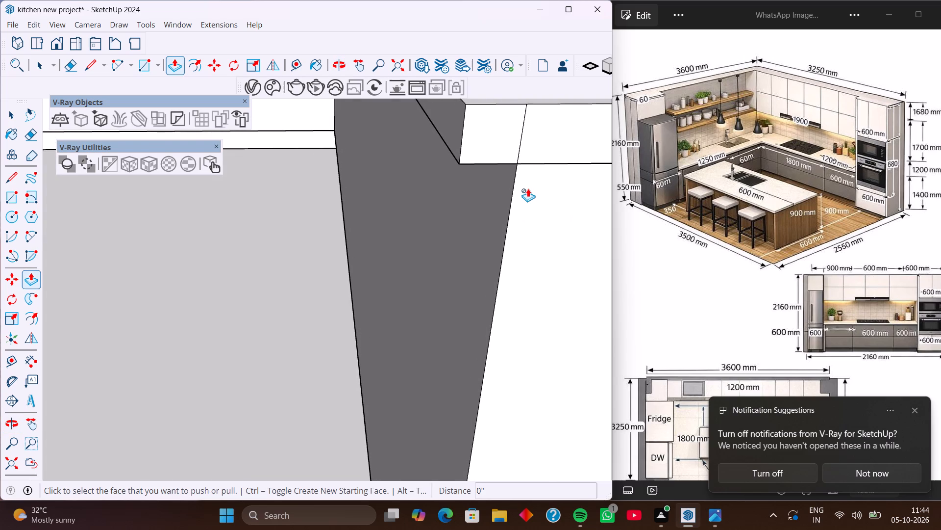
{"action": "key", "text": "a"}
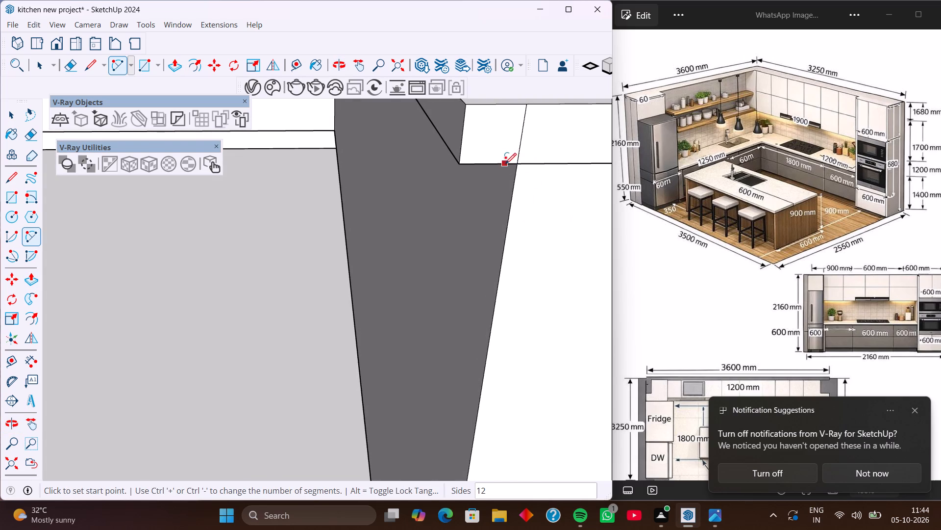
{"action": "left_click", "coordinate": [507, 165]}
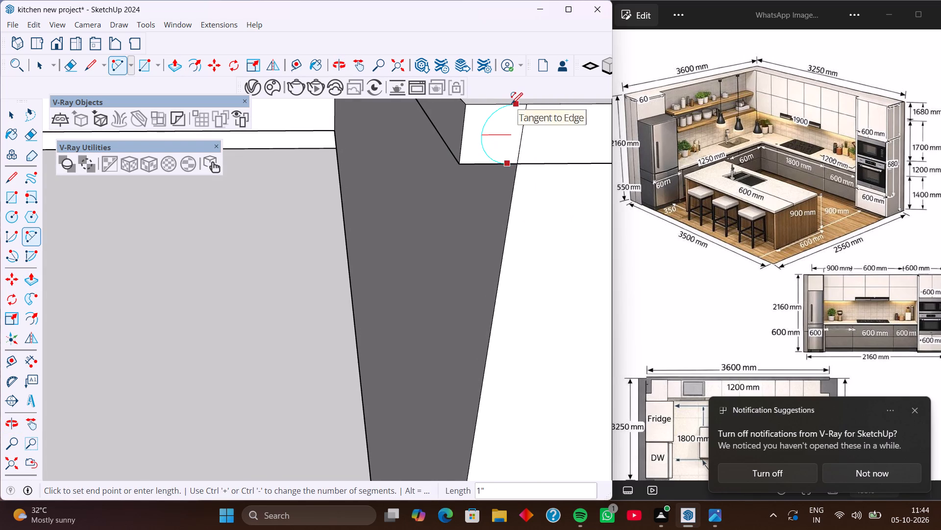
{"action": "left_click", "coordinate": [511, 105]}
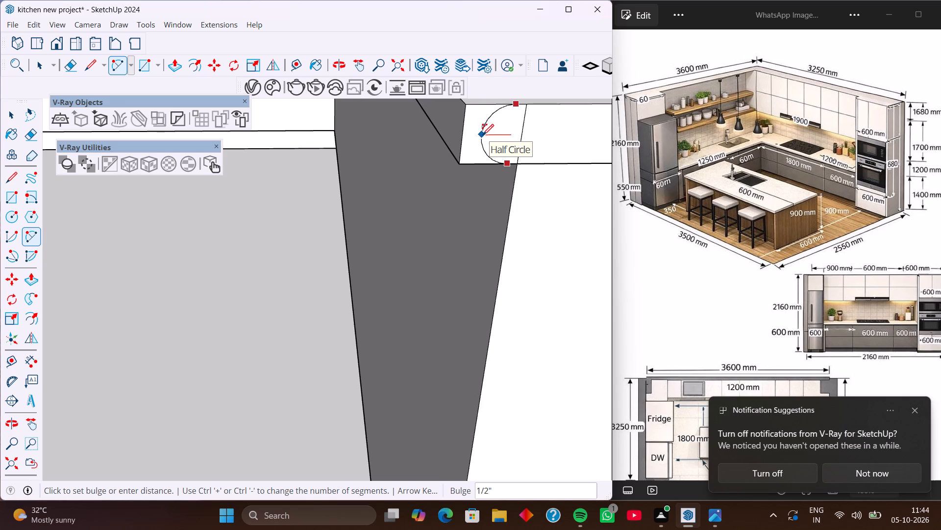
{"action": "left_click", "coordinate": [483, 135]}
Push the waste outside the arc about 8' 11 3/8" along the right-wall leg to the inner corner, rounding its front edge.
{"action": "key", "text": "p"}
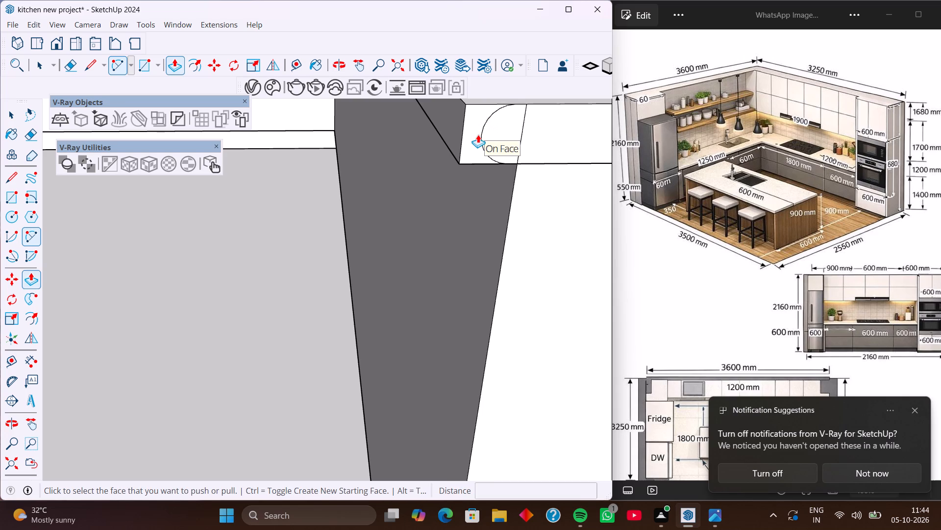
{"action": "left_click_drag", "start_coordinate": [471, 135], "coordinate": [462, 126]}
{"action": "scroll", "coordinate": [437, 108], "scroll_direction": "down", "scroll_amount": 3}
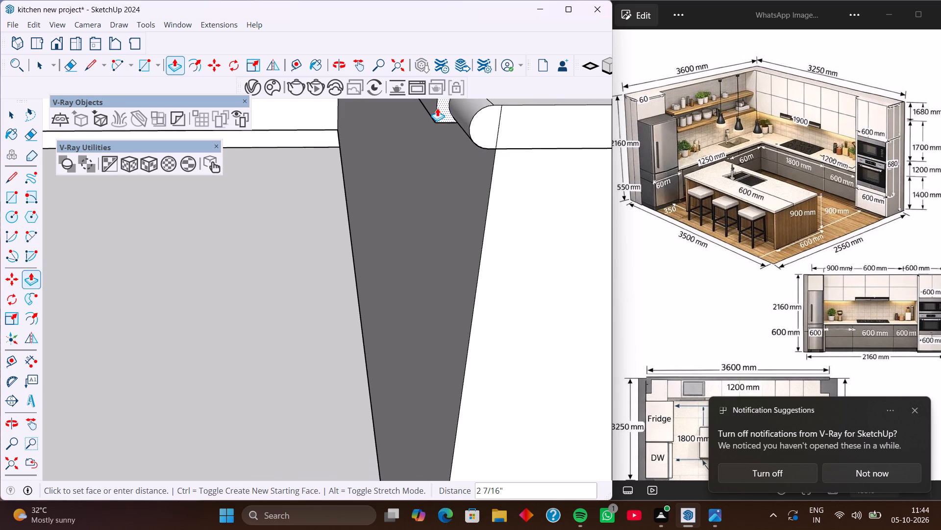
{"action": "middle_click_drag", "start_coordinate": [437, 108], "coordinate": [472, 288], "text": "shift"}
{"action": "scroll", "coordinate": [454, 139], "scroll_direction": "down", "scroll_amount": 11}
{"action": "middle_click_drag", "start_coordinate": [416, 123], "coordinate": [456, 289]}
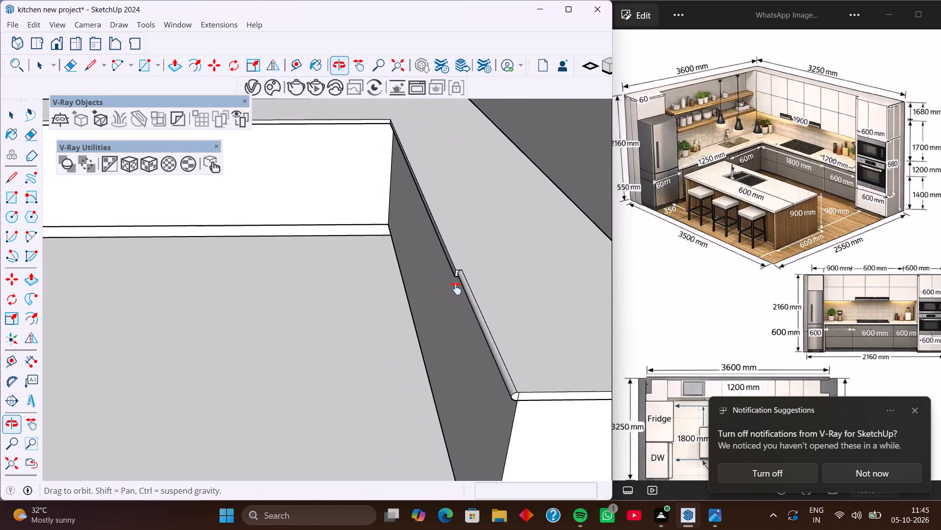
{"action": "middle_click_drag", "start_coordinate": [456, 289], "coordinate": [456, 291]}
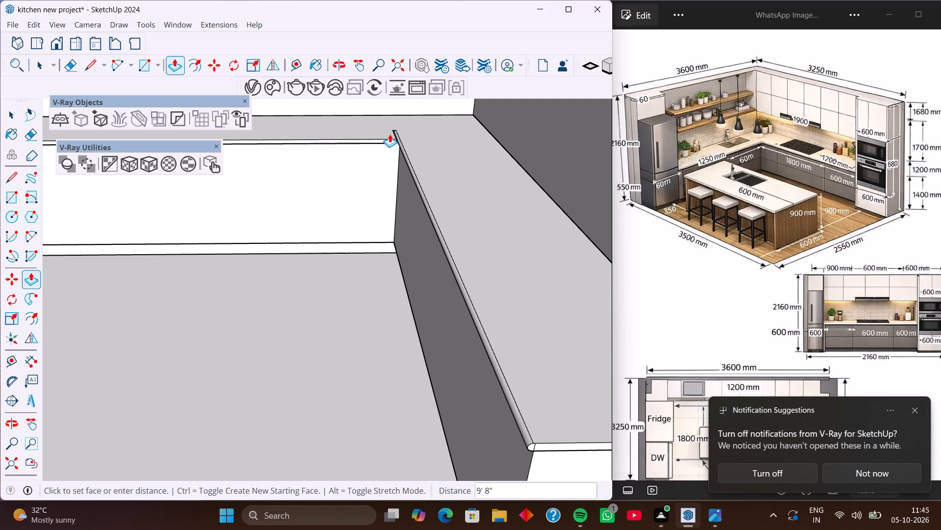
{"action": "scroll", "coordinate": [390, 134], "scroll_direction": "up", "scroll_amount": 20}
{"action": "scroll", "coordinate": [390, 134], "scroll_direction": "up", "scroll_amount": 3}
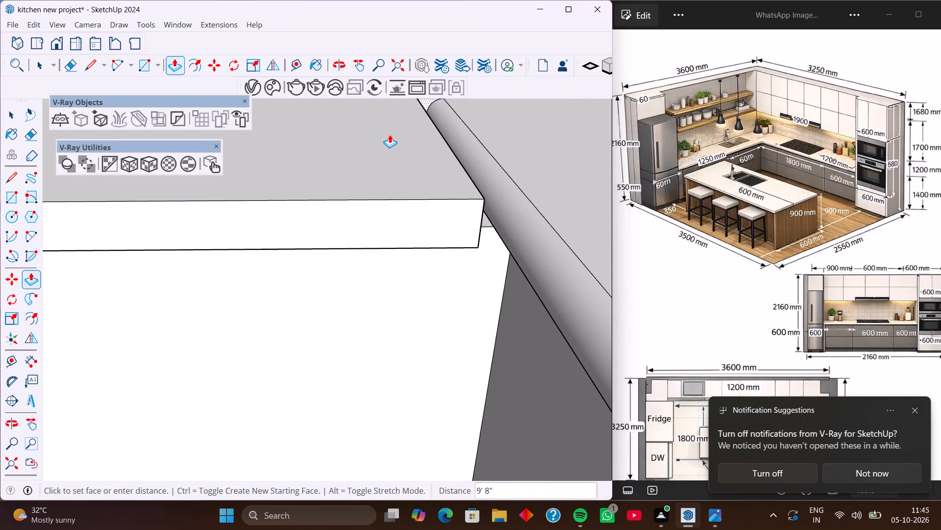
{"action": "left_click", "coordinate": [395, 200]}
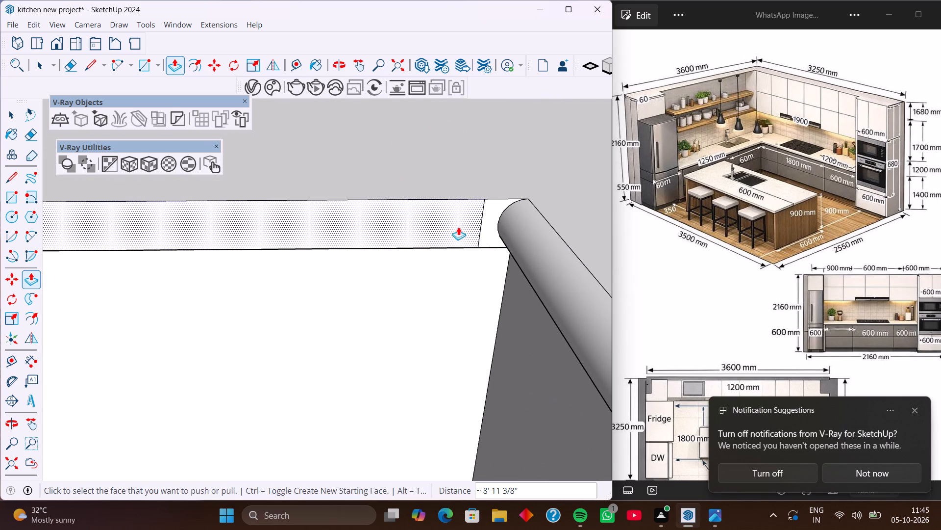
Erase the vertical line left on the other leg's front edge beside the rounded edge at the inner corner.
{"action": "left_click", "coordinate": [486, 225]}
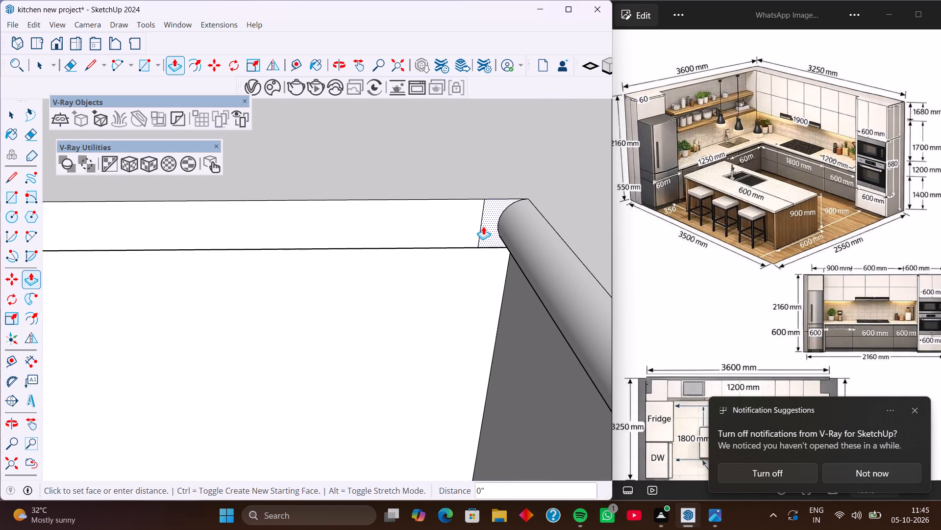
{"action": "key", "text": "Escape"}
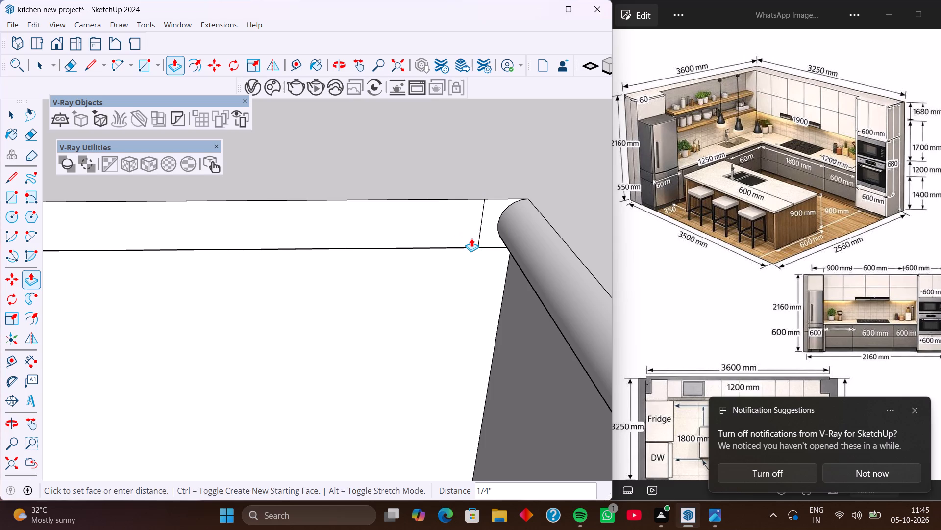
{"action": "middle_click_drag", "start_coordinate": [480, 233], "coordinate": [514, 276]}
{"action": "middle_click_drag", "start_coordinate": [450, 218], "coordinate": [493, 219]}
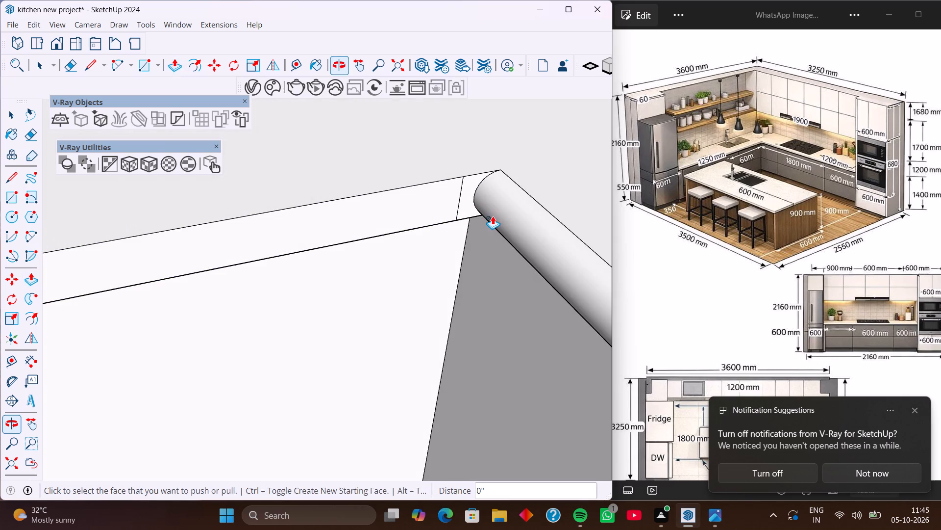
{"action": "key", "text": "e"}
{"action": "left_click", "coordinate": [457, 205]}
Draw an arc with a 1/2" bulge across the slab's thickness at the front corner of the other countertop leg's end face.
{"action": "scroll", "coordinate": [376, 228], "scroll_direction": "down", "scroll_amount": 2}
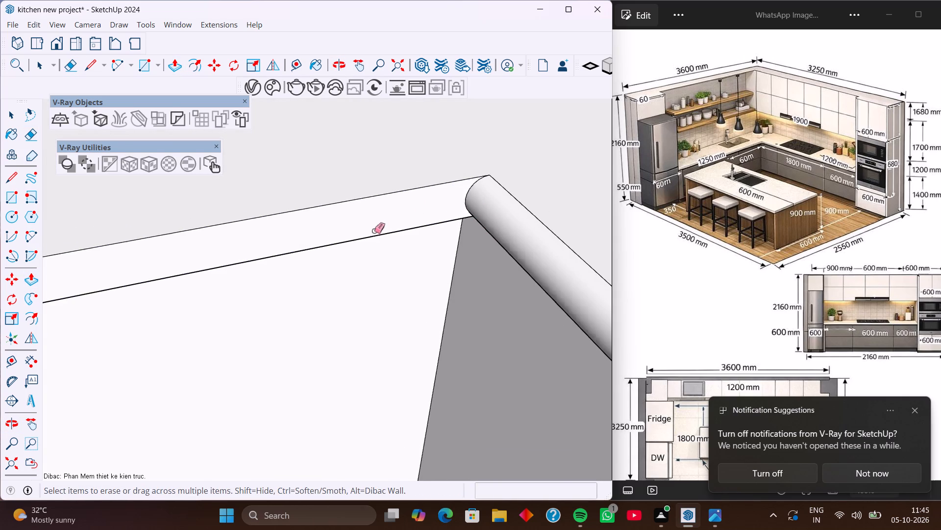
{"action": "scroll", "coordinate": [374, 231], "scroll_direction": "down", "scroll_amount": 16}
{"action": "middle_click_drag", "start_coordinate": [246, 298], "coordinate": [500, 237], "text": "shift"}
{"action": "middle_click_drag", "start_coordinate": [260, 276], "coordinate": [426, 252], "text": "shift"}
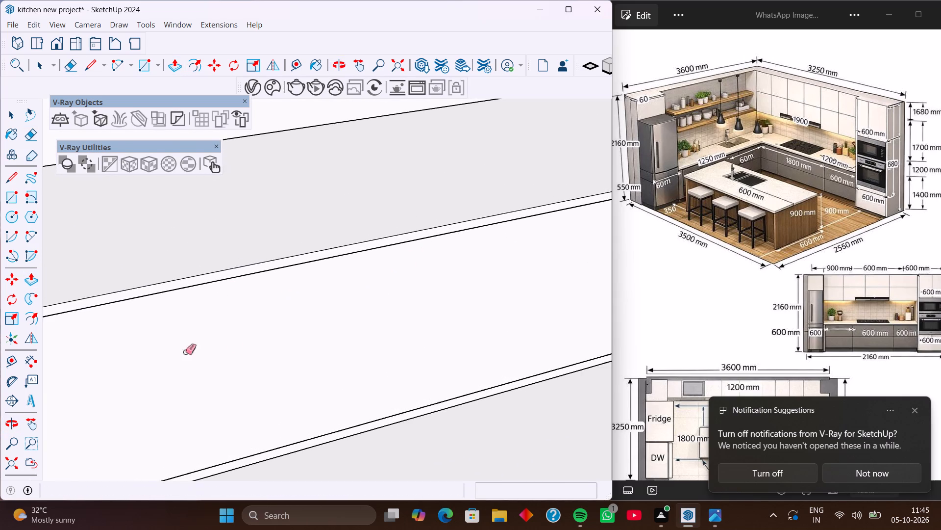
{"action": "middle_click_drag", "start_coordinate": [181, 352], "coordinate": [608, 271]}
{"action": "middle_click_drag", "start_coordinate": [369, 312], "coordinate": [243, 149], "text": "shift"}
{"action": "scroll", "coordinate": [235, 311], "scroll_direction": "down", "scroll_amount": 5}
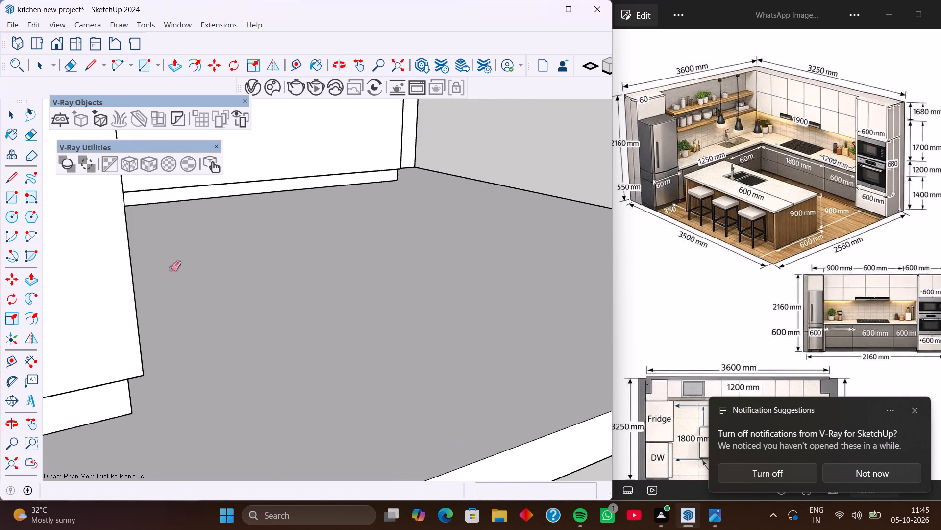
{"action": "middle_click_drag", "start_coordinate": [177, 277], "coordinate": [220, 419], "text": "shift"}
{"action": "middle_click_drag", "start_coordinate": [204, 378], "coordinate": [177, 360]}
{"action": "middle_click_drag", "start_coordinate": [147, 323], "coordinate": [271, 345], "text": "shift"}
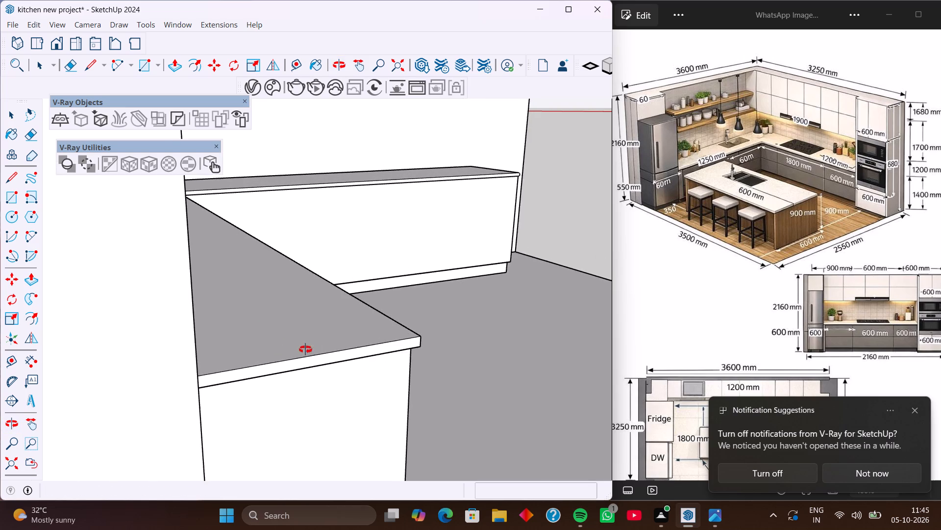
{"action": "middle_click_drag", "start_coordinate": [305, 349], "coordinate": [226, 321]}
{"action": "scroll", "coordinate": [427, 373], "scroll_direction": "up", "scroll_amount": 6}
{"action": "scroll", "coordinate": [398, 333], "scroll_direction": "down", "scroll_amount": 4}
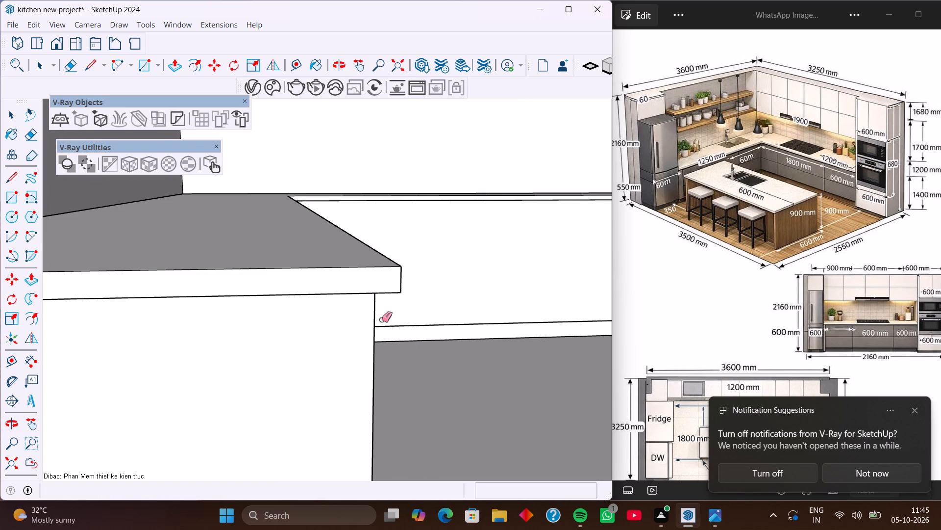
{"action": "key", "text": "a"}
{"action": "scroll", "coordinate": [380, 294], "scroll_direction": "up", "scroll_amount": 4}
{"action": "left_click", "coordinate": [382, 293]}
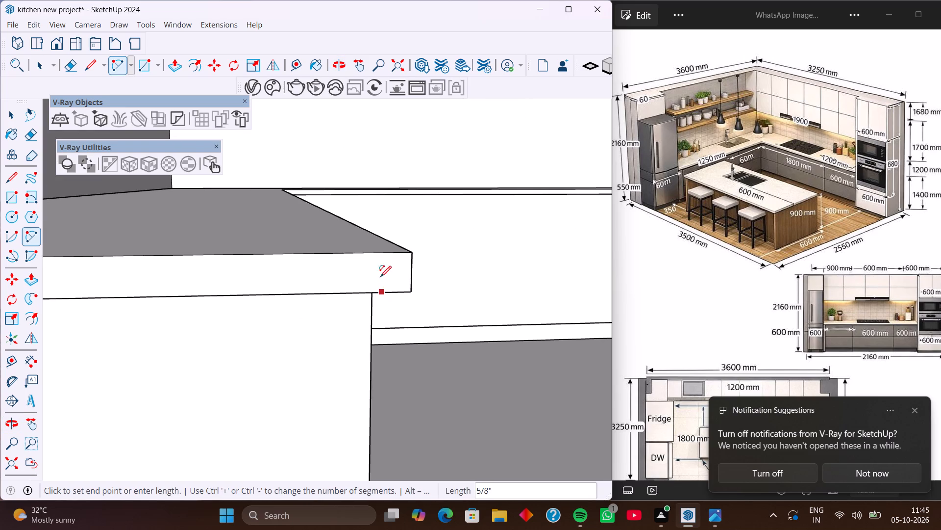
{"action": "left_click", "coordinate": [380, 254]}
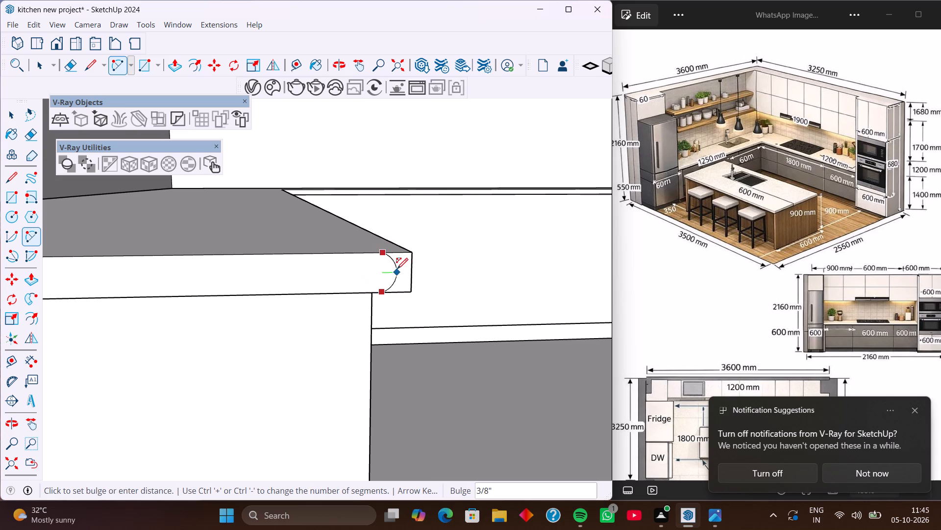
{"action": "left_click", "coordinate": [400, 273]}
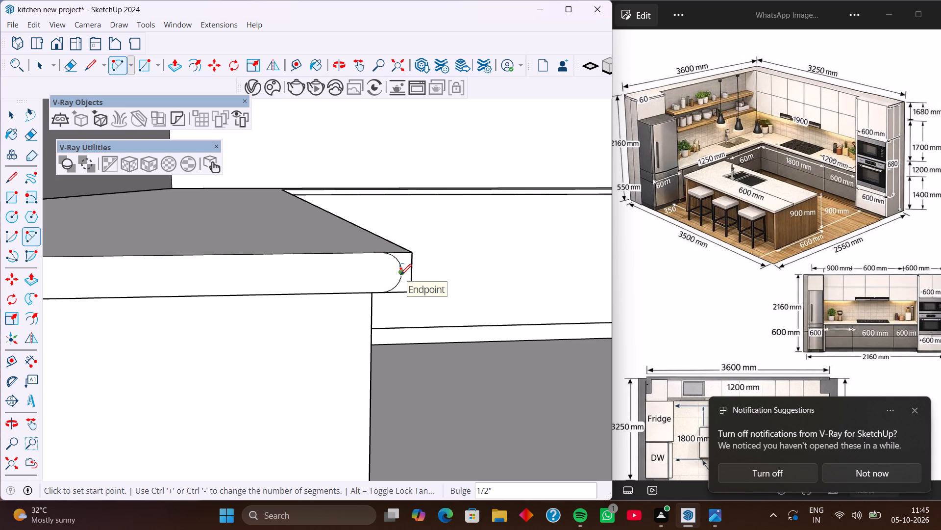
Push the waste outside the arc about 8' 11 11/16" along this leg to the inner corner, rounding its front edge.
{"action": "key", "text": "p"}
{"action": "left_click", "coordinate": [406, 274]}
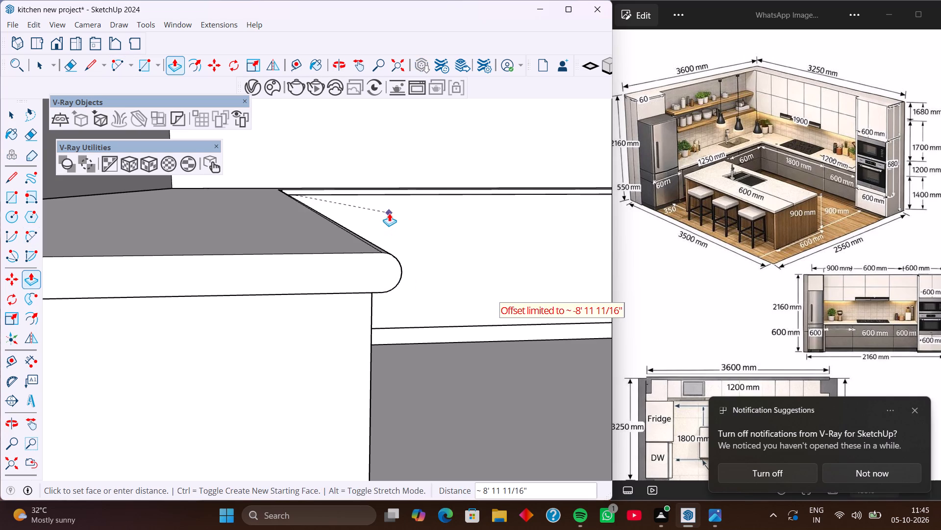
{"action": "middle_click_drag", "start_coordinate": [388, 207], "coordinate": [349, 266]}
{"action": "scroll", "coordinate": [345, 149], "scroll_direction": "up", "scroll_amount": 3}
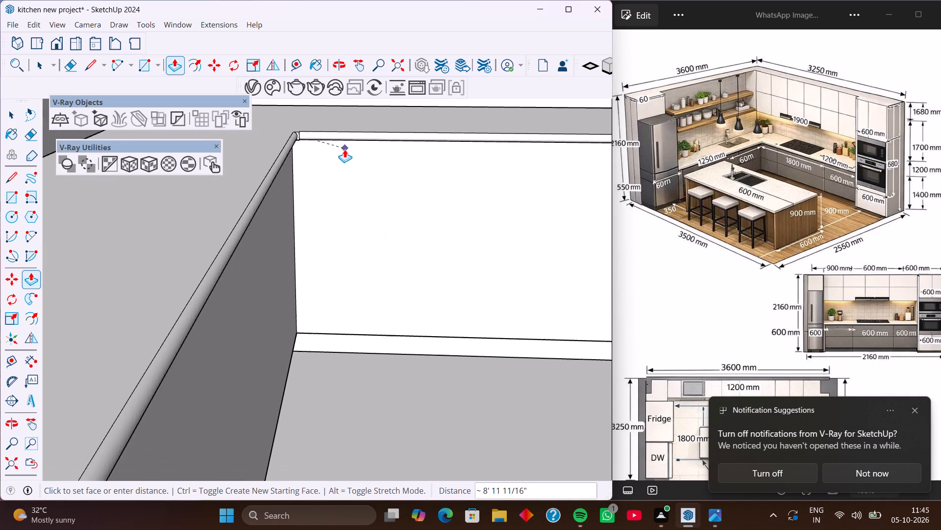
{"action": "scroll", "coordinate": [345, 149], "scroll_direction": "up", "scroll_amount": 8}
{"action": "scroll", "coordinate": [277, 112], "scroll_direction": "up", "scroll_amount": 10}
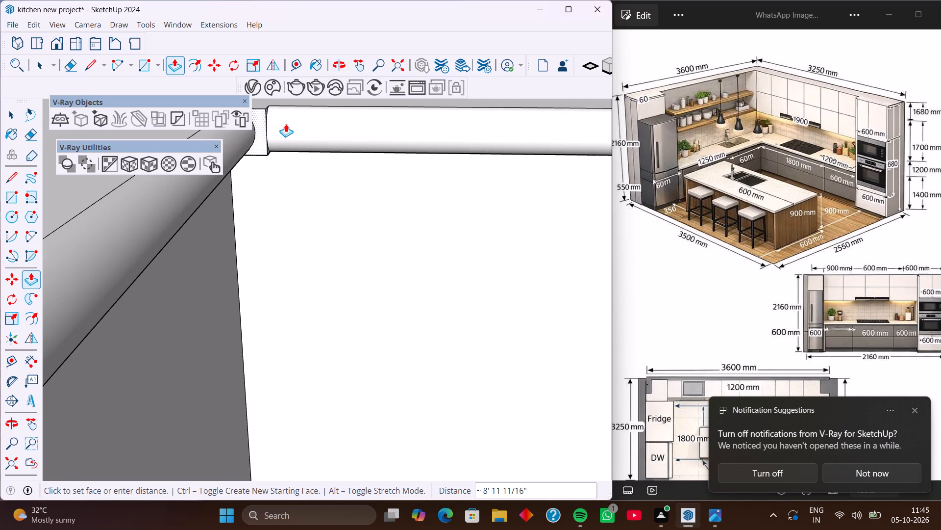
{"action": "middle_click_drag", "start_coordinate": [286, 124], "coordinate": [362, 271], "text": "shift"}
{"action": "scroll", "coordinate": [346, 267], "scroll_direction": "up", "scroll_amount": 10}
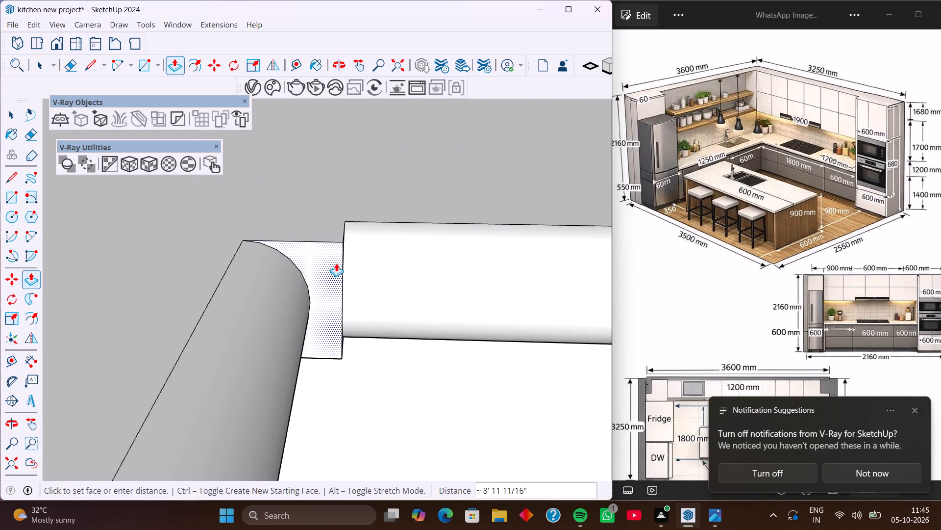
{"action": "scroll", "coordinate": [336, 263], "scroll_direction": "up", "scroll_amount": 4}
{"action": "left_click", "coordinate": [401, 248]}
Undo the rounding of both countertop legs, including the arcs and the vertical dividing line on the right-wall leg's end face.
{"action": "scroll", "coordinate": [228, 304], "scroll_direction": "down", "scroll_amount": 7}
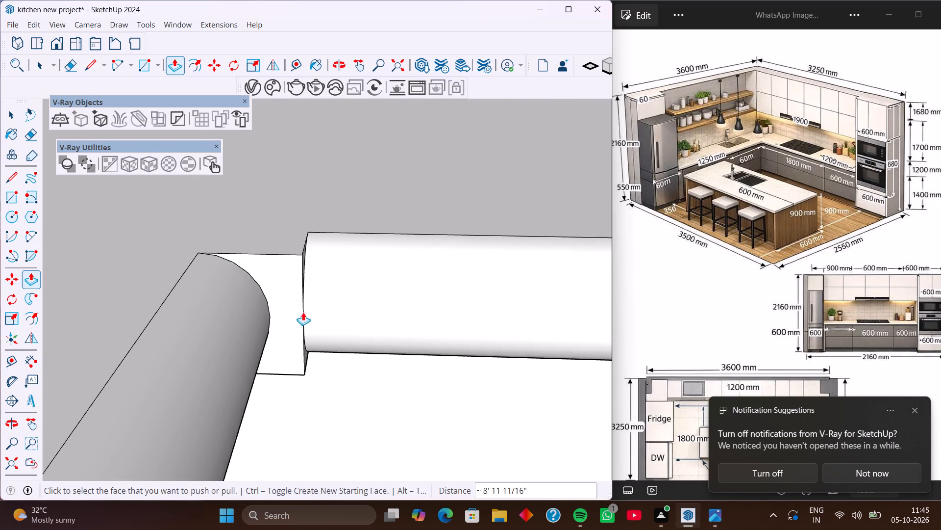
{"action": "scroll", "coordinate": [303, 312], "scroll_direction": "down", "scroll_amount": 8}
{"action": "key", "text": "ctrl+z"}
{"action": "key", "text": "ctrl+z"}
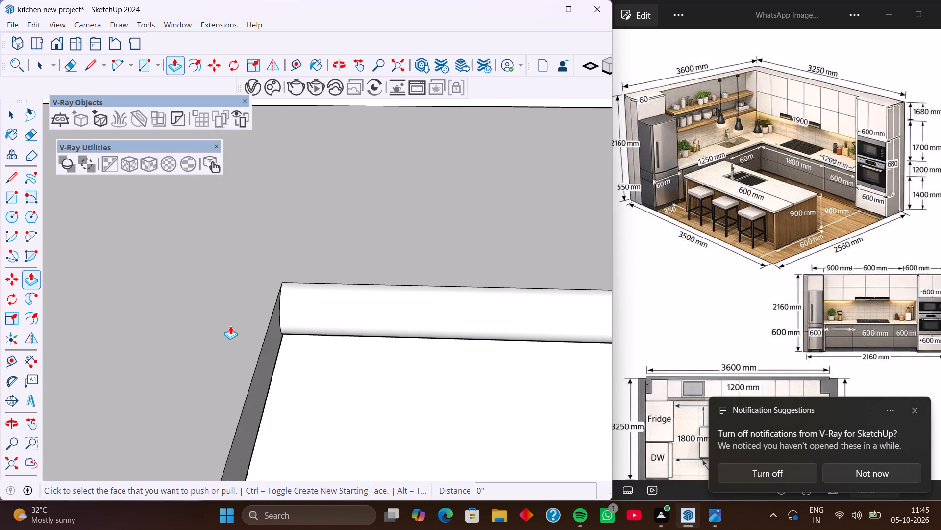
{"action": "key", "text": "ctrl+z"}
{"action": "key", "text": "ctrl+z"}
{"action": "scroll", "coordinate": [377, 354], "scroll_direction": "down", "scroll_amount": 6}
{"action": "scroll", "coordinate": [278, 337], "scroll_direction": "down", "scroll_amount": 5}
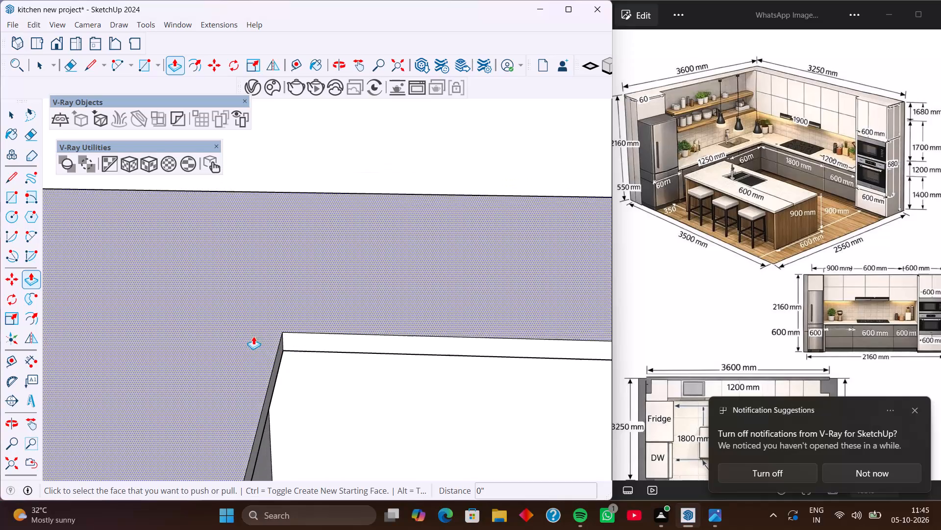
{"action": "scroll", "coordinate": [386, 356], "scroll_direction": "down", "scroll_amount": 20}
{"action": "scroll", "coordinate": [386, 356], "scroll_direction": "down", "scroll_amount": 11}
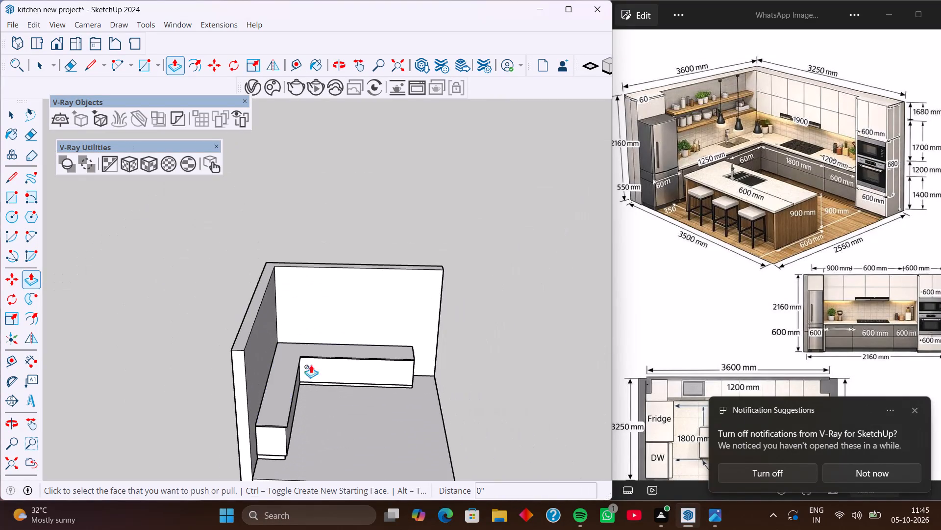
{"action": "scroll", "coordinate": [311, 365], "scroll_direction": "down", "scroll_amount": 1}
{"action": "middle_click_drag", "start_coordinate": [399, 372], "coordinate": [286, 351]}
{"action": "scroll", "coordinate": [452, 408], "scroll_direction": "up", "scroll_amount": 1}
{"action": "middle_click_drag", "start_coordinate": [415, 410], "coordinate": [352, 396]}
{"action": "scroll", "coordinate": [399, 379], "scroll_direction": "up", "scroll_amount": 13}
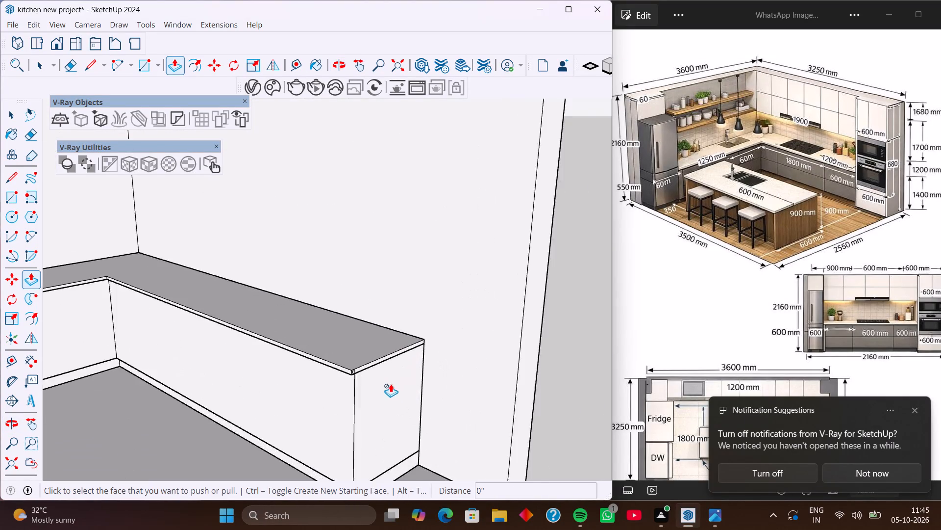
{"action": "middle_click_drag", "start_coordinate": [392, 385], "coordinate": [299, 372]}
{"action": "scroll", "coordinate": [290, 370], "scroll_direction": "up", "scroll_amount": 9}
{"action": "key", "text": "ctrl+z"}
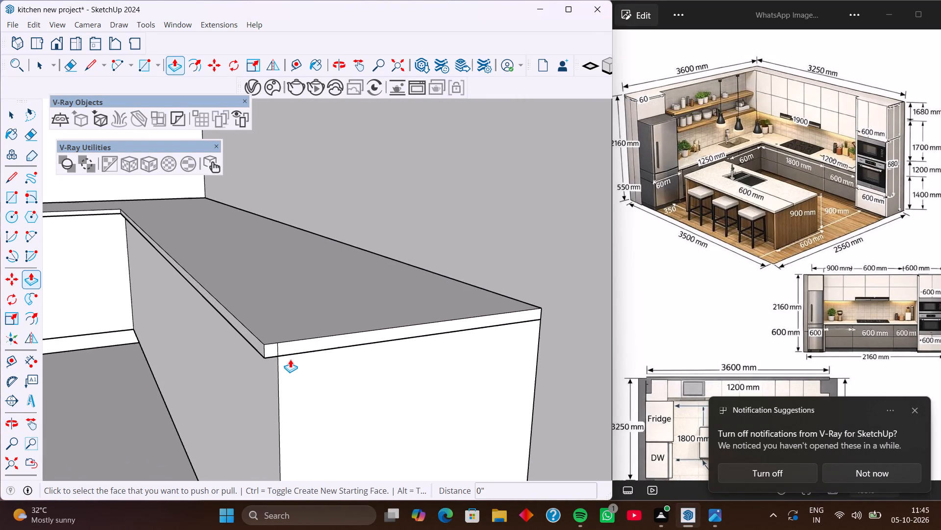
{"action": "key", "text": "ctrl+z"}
Make the whole L-shaped countertop slab, with all its connected faces and edges, into a group.
{"action": "scroll", "coordinate": [279, 346], "scroll_direction": "up", "scroll_amount": 4}
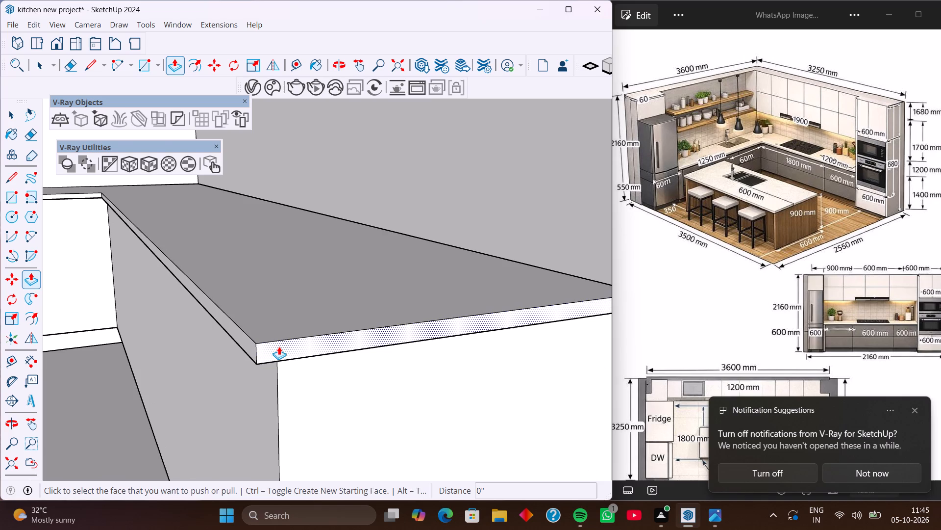
{"action": "key", "text": "a"}
{"action": "middle_click_drag", "start_coordinate": [303, 370], "coordinate": [275, 362]}
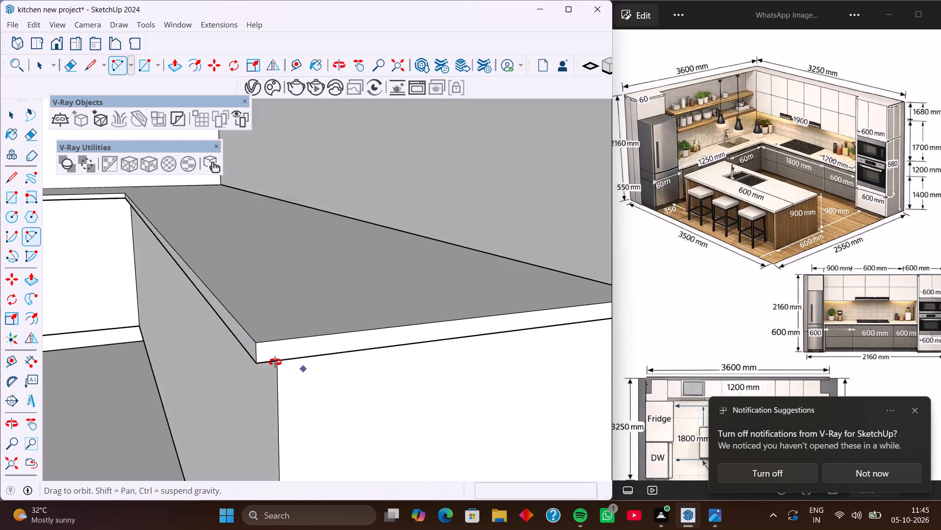
{"action": "middle_click_drag", "start_coordinate": [275, 362], "coordinate": [250, 351]}
{"action": "key", "text": "space"}
{"action": "triple_click", "coordinate": [314, 331]}
{"action": "triple_click", "coordinate": [314, 331]}
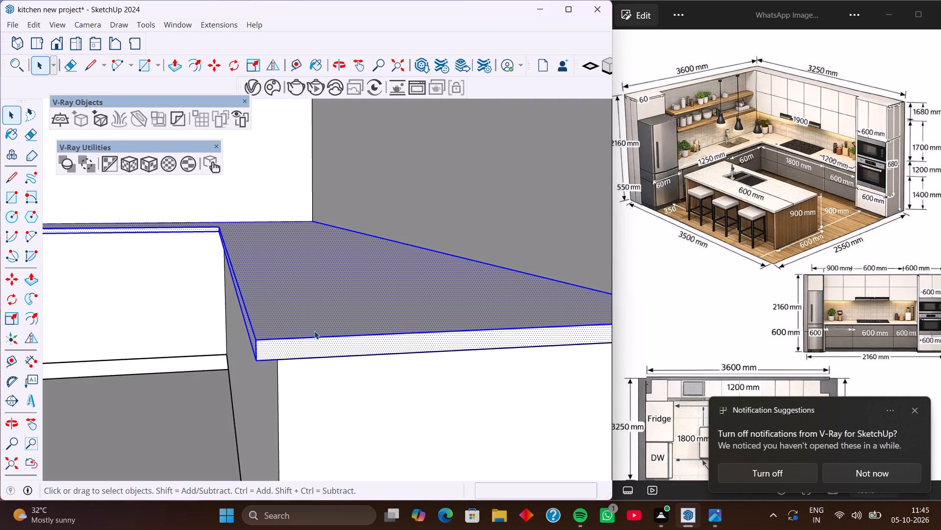
{"action": "triple_click", "coordinate": [314, 331]}
{"action": "triple_click", "coordinate": [314, 331]}
{"action": "triple_click", "coordinate": [314, 331]}
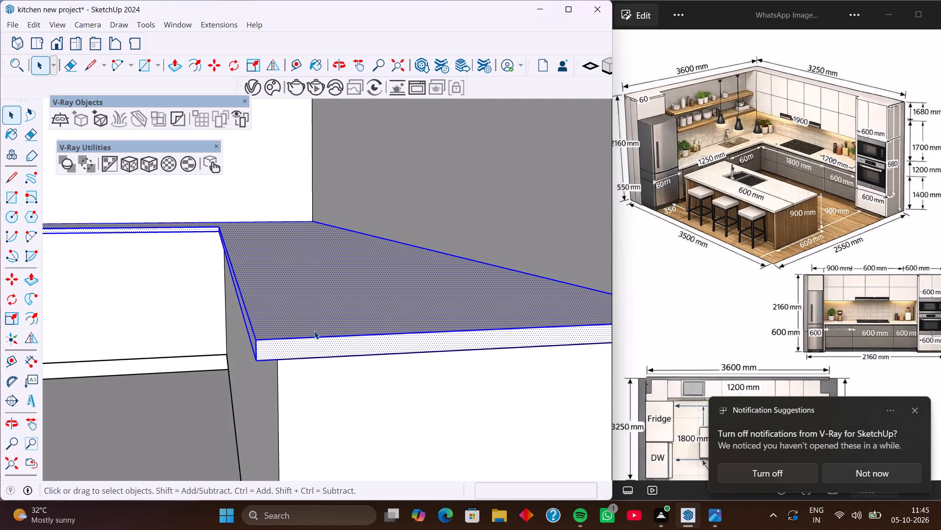
{"action": "triple_click", "coordinate": [314, 331]}
{"action": "triple_click", "coordinate": [314, 331]}
{"action": "left_click", "coordinate": [314, 331]}
{"action": "triple_click", "coordinate": [314, 331]}
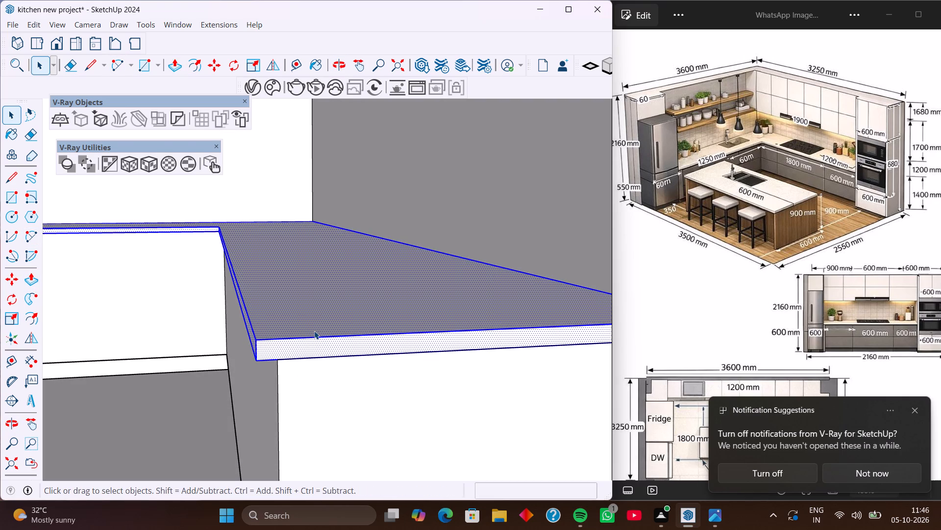
{"action": "double_click", "coordinate": [314, 331]}
{"action": "right_click", "coordinate": [314, 331]}
{"action": "left_click", "coordinate": [369, 120]}
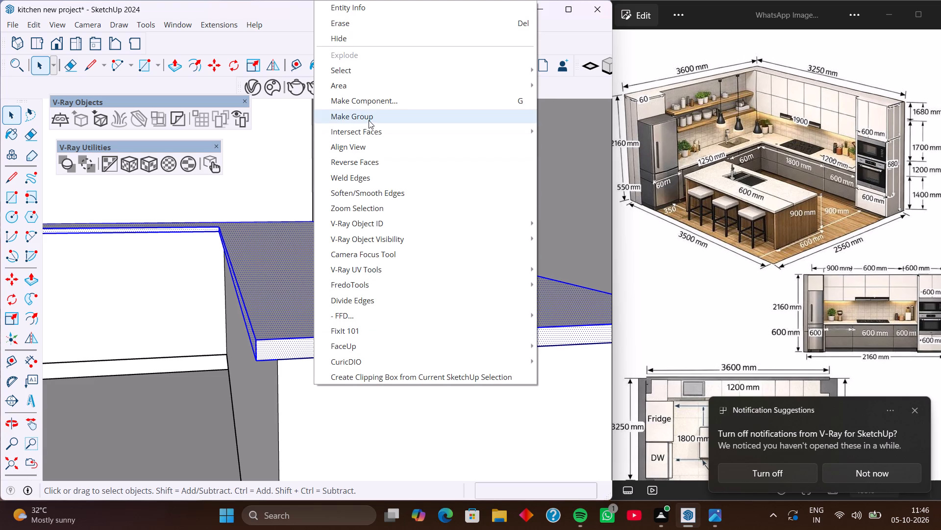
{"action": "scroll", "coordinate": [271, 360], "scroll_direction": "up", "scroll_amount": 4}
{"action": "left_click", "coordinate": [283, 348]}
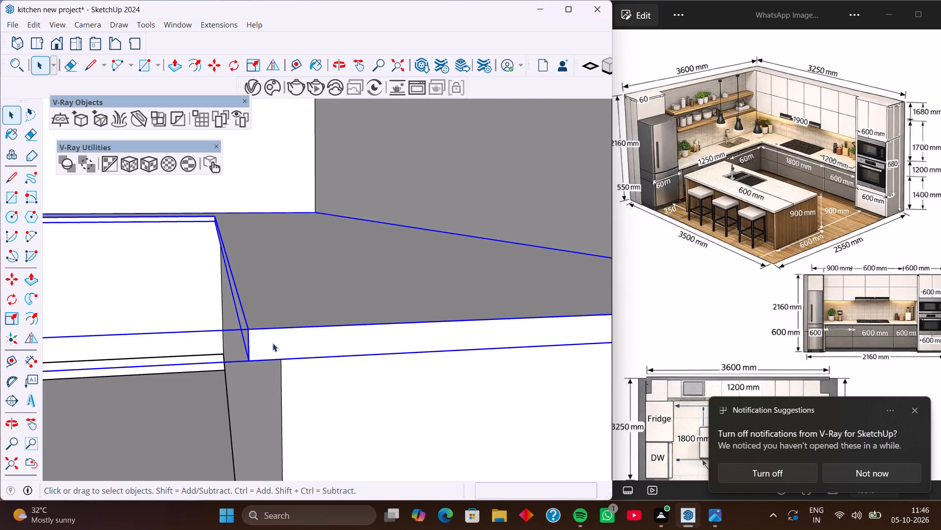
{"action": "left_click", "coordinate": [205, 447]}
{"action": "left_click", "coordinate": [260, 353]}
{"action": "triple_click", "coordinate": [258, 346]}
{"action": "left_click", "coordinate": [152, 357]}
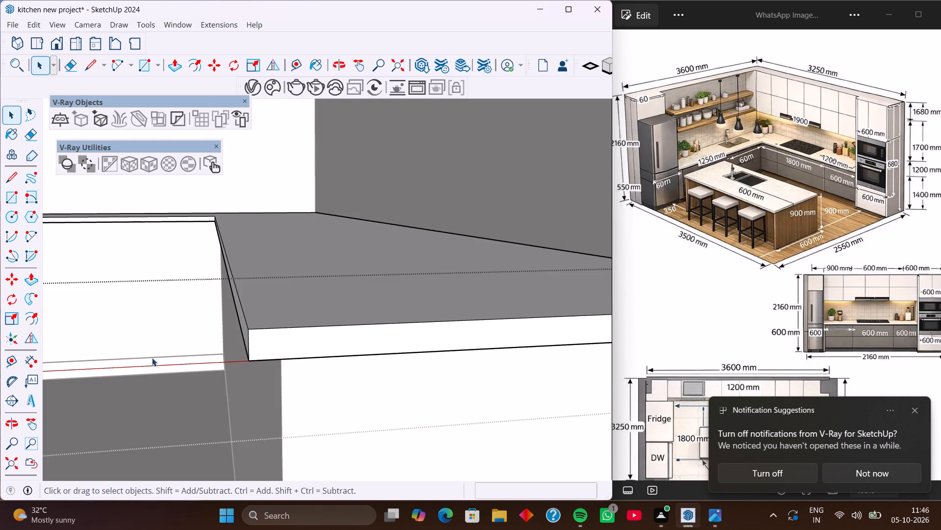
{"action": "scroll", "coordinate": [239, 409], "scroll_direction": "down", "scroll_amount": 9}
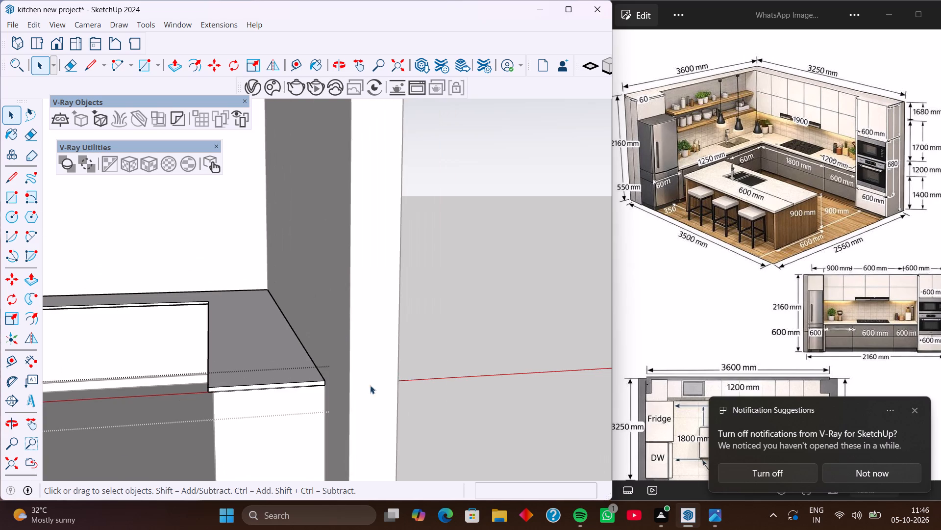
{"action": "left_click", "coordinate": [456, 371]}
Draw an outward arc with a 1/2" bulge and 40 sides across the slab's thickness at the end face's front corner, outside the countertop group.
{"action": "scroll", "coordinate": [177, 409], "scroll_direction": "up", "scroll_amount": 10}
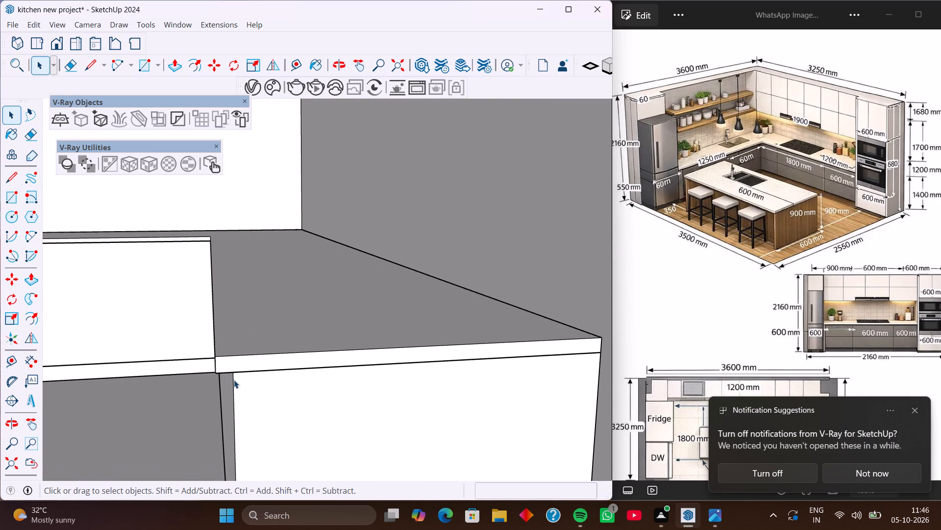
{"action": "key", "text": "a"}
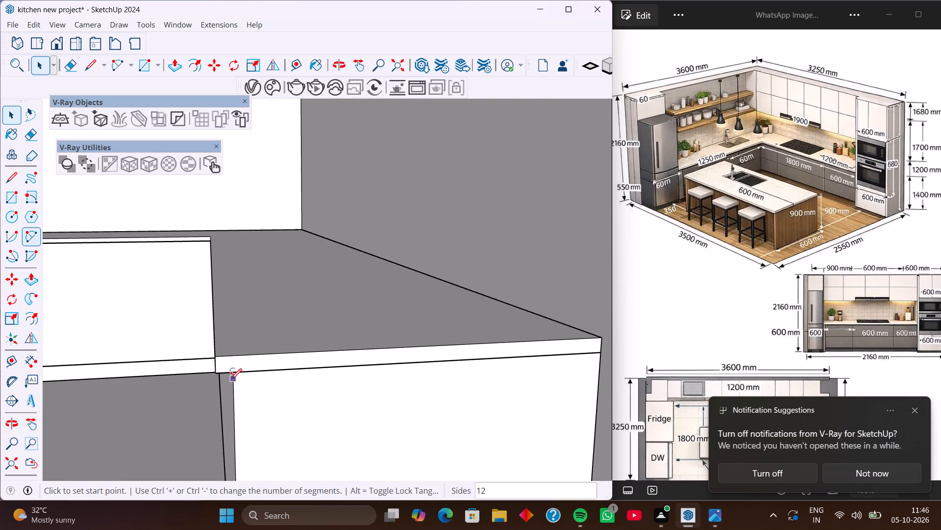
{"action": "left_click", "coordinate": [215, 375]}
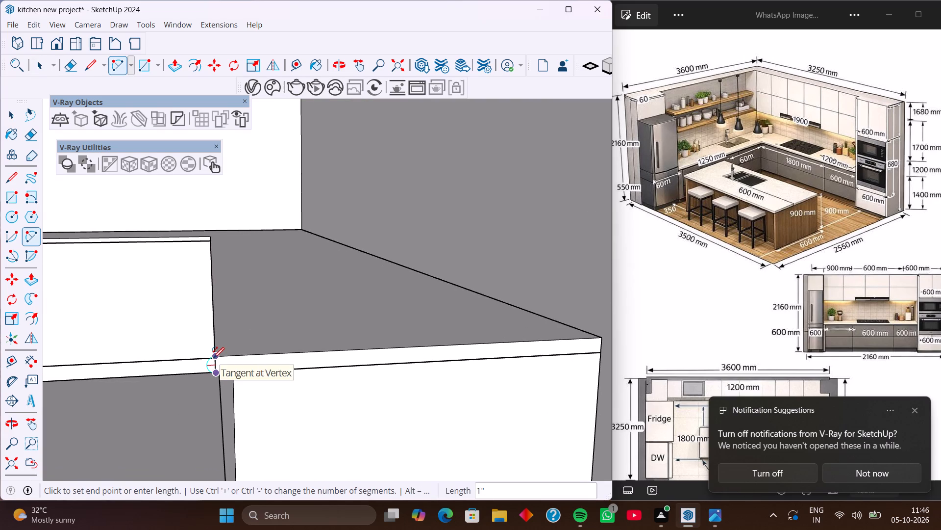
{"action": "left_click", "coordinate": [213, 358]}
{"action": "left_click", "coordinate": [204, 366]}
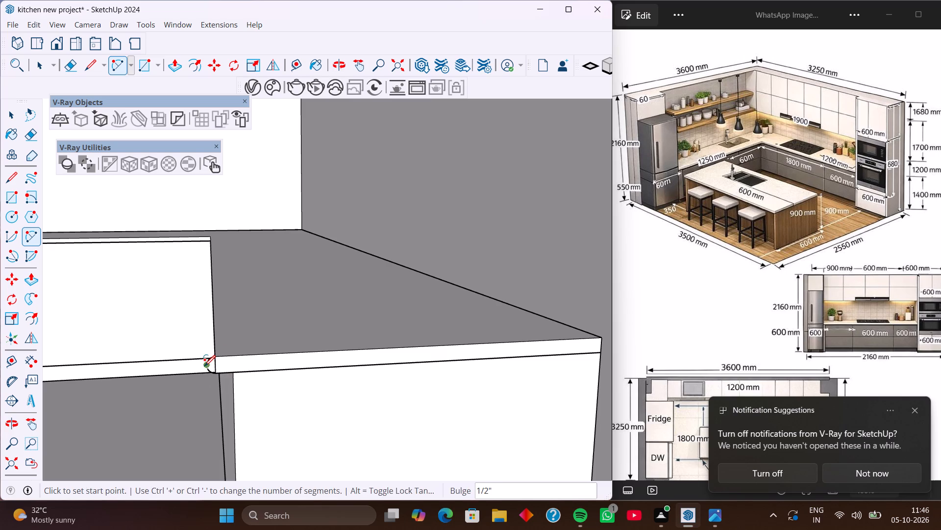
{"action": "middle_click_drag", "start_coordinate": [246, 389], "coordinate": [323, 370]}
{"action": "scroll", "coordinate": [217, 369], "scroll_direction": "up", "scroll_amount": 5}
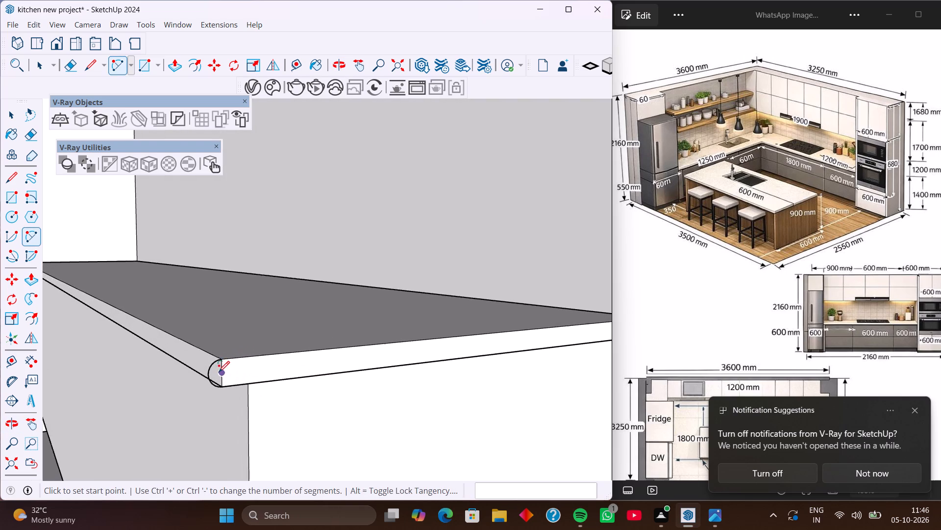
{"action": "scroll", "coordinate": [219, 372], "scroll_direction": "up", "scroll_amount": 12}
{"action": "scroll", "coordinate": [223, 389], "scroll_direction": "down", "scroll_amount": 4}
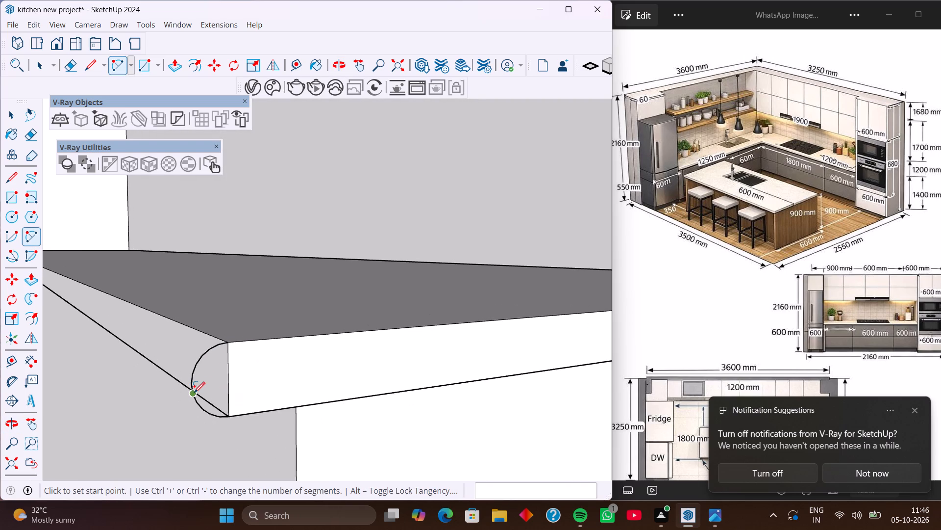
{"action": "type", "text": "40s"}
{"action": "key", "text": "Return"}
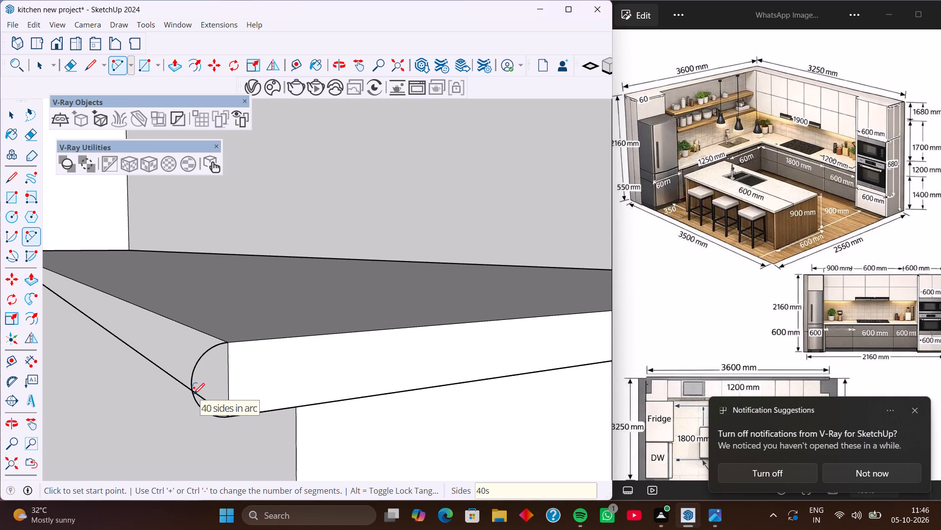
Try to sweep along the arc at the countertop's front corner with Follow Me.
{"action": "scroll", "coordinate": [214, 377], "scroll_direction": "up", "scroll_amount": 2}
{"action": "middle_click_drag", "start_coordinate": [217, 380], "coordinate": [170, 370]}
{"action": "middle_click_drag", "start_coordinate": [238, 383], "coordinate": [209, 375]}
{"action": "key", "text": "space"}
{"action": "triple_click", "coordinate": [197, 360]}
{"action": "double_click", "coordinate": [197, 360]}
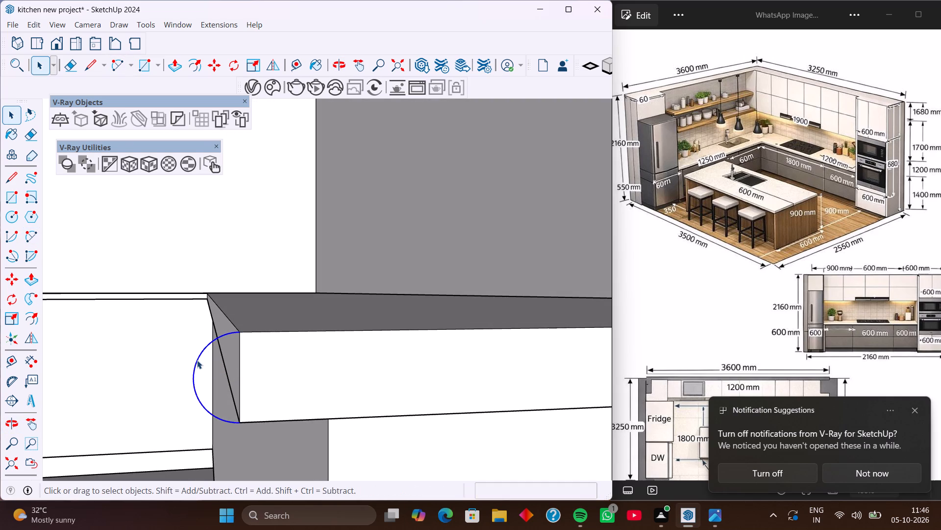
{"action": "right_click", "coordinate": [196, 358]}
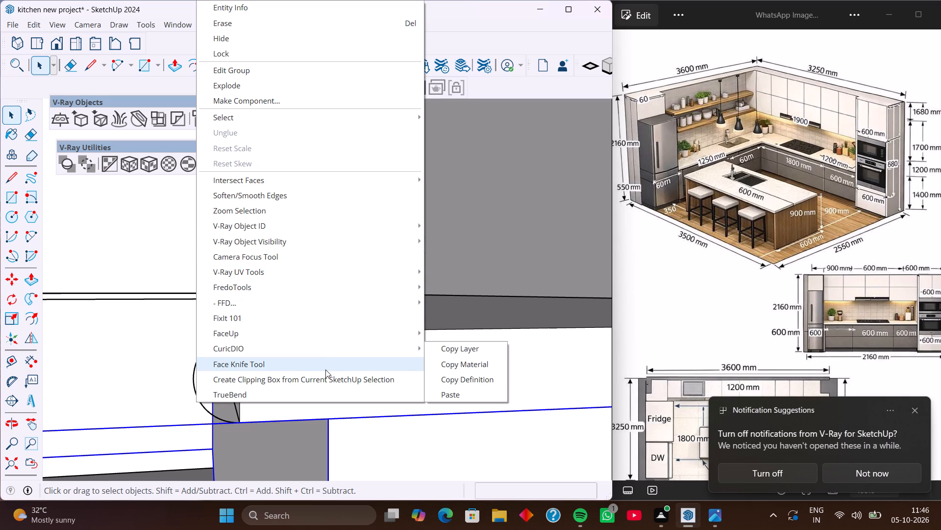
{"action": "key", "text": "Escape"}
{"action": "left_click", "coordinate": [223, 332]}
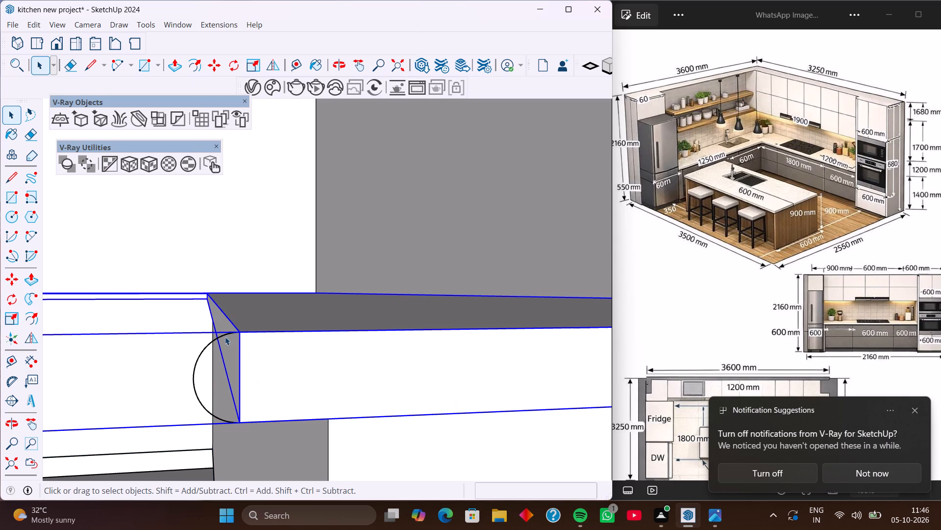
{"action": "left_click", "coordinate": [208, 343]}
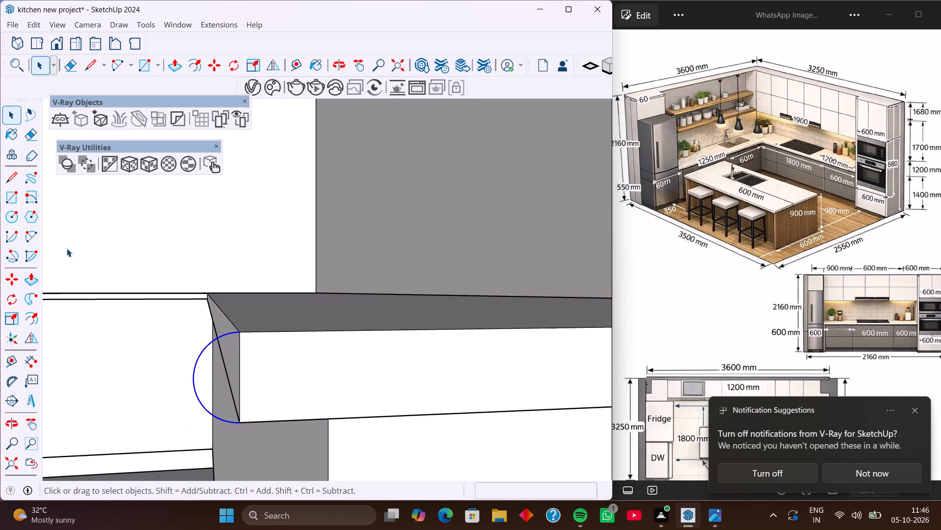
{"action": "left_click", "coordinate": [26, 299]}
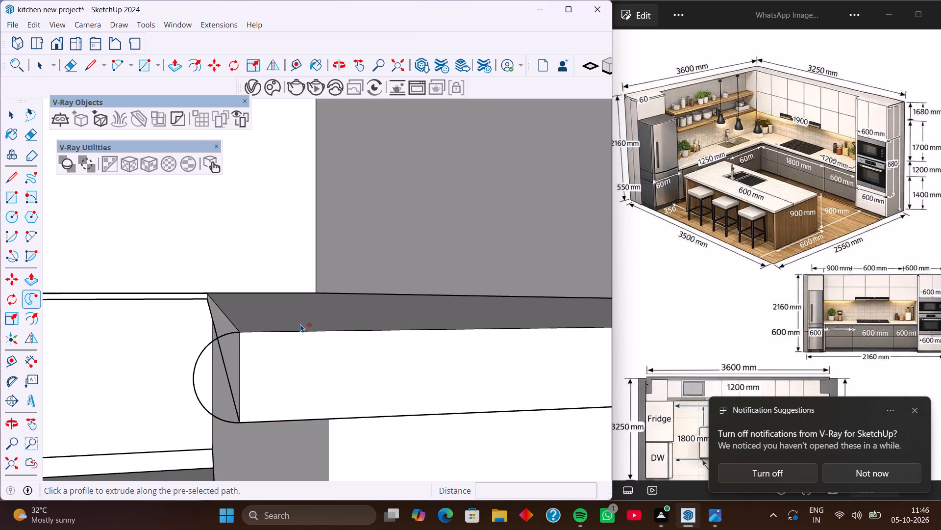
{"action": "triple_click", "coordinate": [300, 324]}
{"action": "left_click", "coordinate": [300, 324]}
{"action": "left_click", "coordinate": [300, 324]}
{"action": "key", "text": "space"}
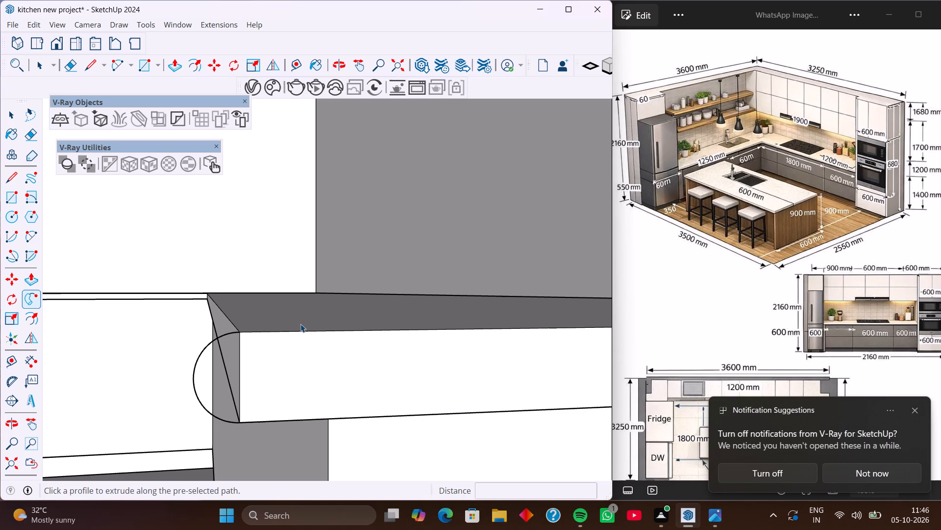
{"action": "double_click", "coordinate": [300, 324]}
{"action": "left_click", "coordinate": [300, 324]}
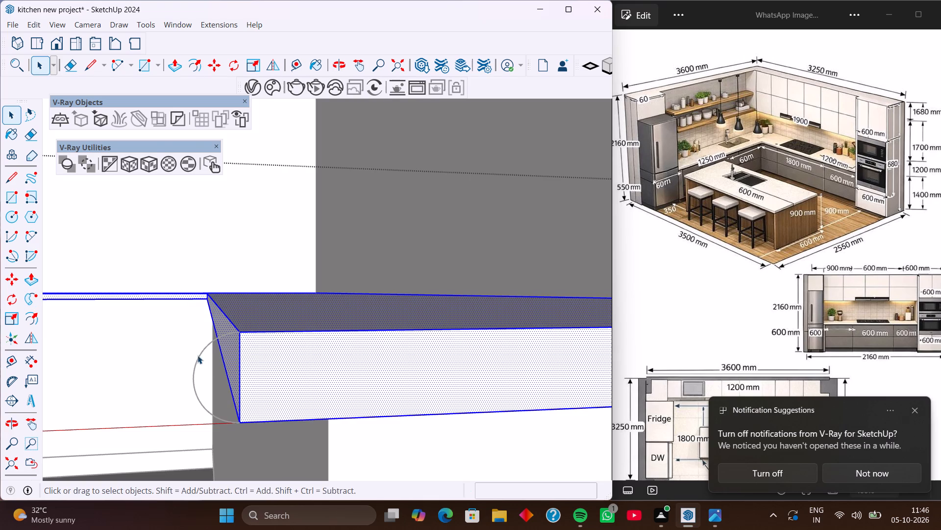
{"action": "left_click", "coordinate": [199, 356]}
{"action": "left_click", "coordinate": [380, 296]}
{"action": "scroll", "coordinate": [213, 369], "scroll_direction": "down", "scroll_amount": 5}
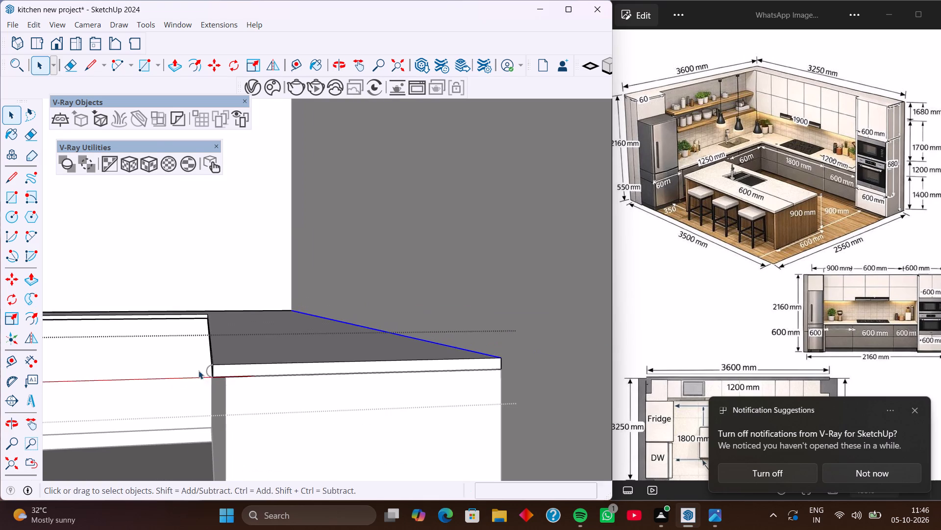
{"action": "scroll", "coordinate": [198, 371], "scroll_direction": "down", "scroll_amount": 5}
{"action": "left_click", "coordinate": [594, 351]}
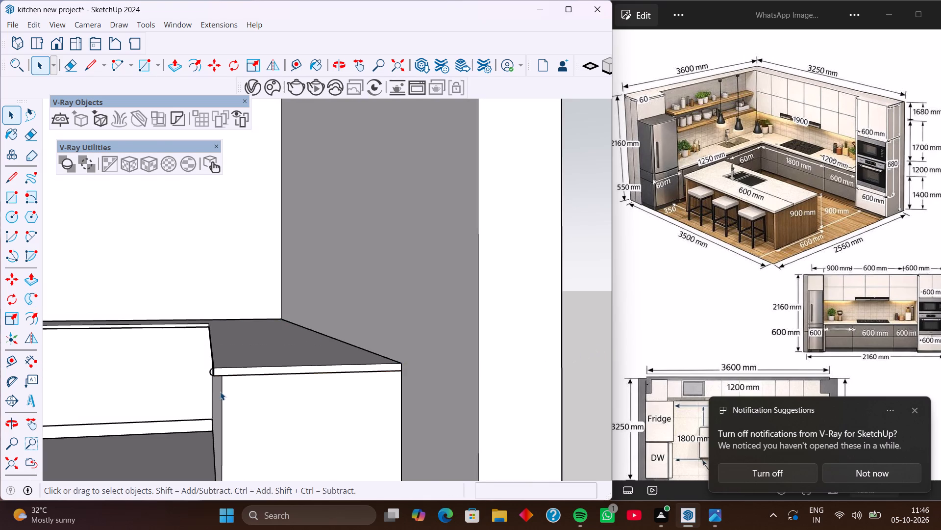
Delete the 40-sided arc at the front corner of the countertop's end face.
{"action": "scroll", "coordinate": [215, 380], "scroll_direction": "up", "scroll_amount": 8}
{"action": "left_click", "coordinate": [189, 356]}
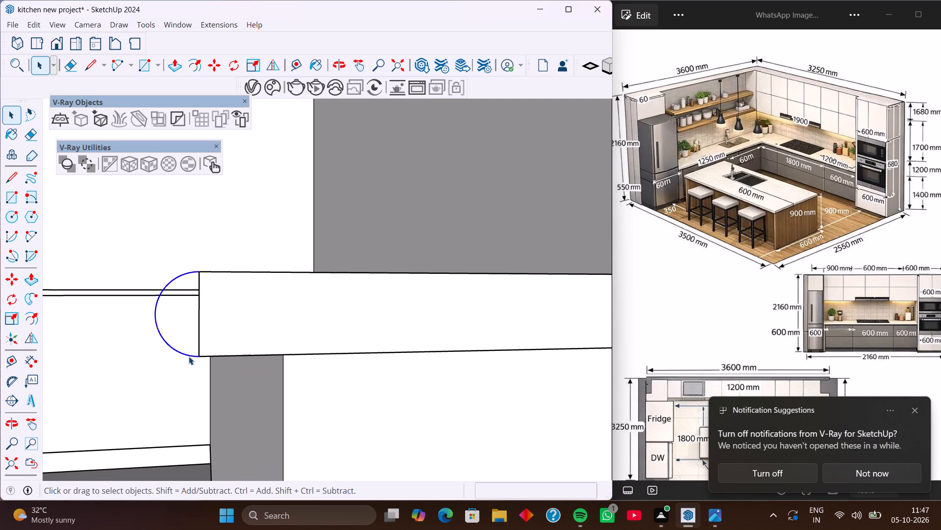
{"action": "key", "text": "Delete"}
Inside the countertop group, draw an outward arc with a 1/2" bulge across the slab's thickness at the end face's front corner.
{"action": "scroll", "coordinate": [216, 353], "scroll_direction": "down", "scroll_amount": 10}
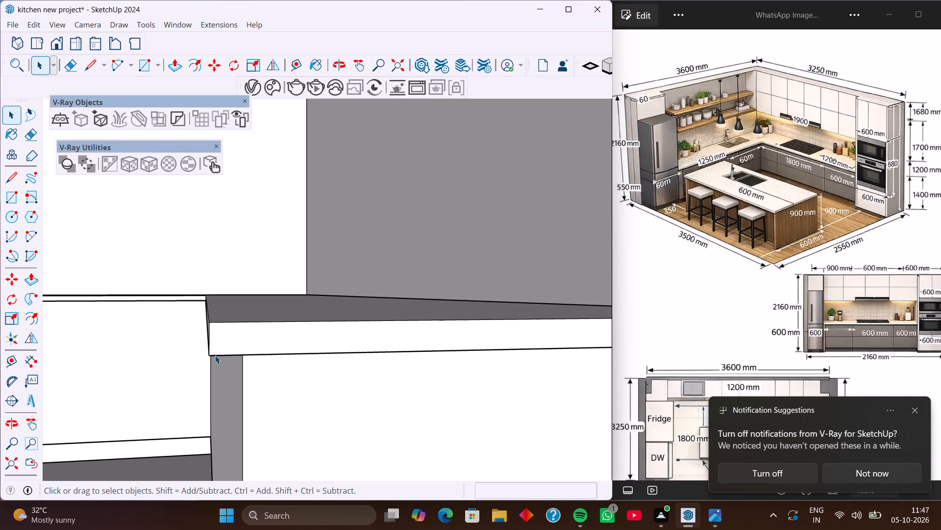
{"action": "middle_click_drag", "start_coordinate": [219, 355], "coordinate": [242, 364]}
{"action": "triple_click", "coordinate": [247, 344]}
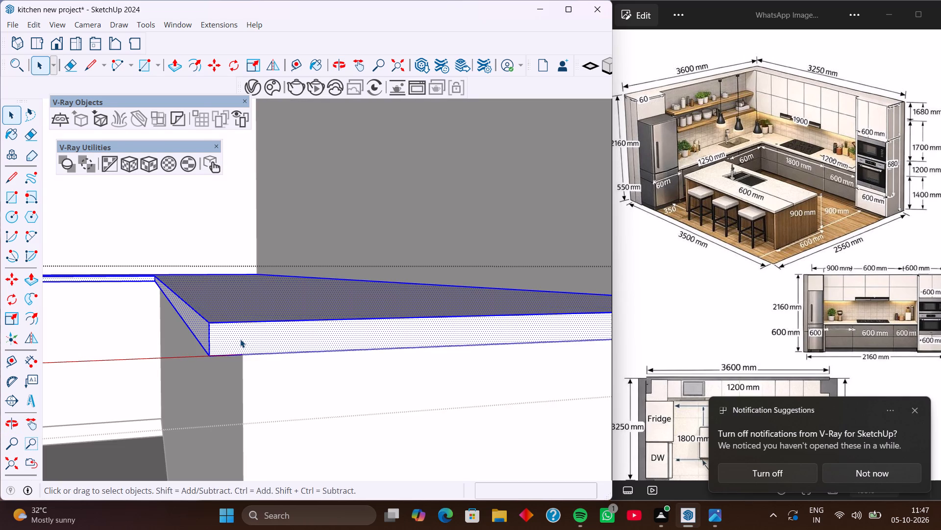
{"action": "left_click", "coordinate": [240, 339]}
{"action": "middle_click_drag", "start_coordinate": [234, 337], "coordinate": [213, 333]}
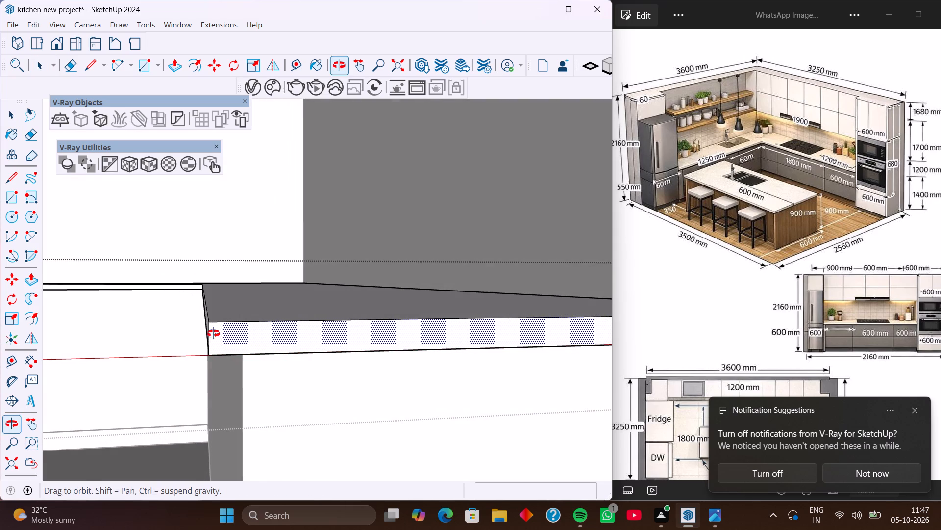
{"action": "middle_click_drag", "start_coordinate": [213, 333], "coordinate": [212, 333]}
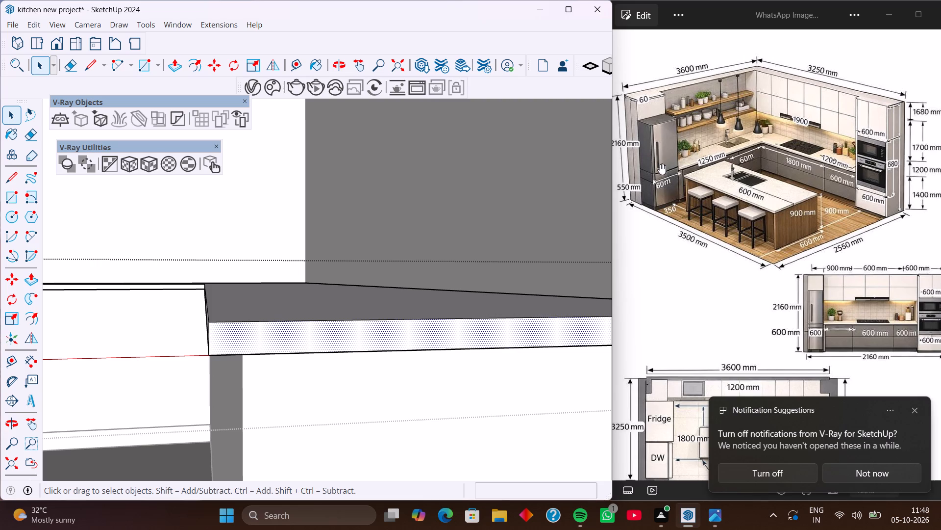
{"action": "left_click", "coordinate": [390, 323]}
{"action": "double_click", "coordinate": [238, 335]}
{"action": "left_click", "coordinate": [231, 336]}
{"action": "scroll", "coordinate": [214, 335], "scroll_direction": "up", "scroll_amount": 1}
{"action": "key", "text": "a"}
{"action": "left_click", "coordinate": [208, 358]}
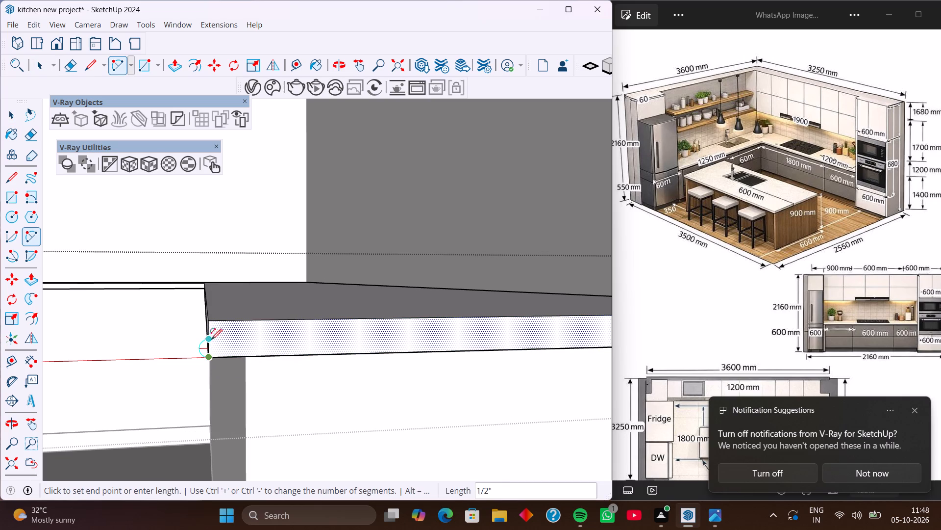
{"action": "left_click", "coordinate": [209, 324]}
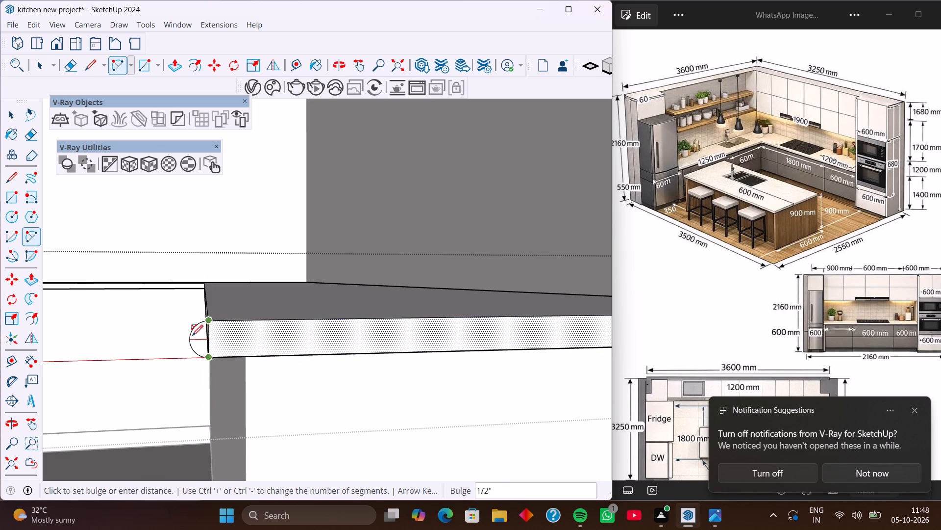
{"action": "left_click", "coordinate": [191, 339]}
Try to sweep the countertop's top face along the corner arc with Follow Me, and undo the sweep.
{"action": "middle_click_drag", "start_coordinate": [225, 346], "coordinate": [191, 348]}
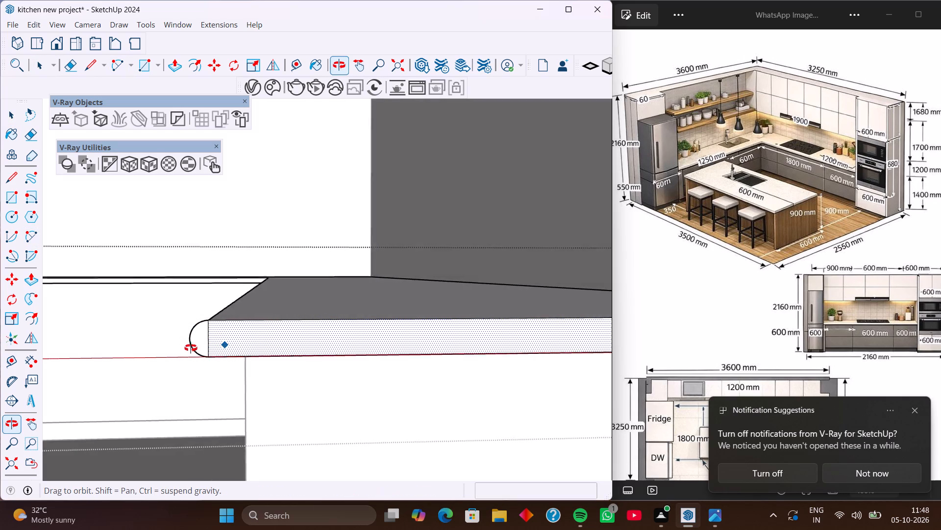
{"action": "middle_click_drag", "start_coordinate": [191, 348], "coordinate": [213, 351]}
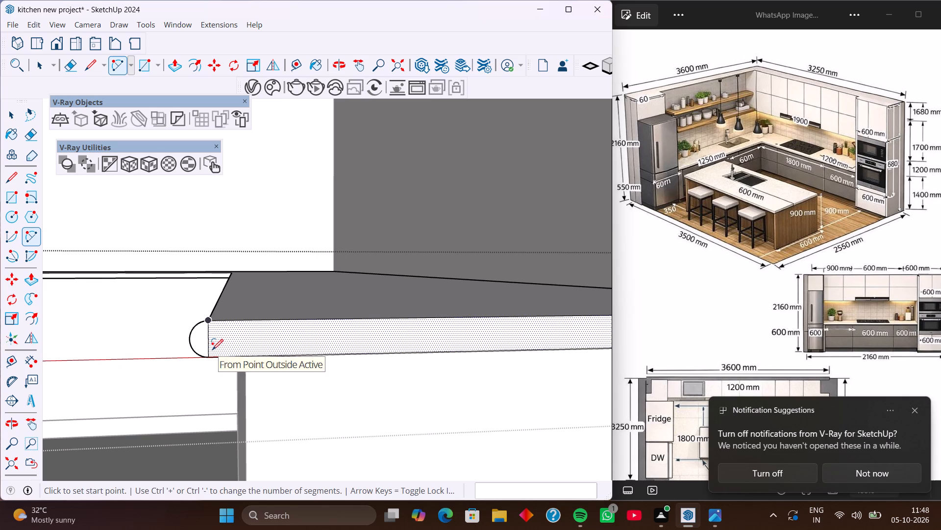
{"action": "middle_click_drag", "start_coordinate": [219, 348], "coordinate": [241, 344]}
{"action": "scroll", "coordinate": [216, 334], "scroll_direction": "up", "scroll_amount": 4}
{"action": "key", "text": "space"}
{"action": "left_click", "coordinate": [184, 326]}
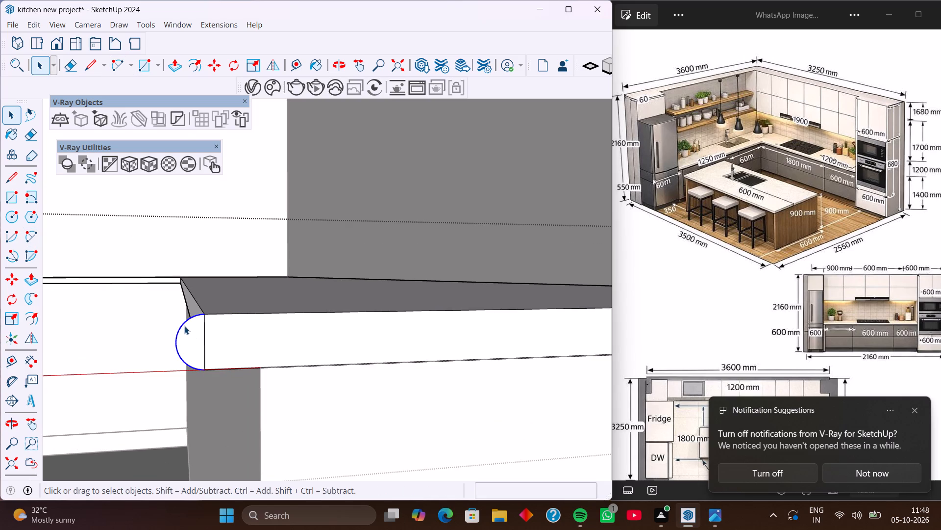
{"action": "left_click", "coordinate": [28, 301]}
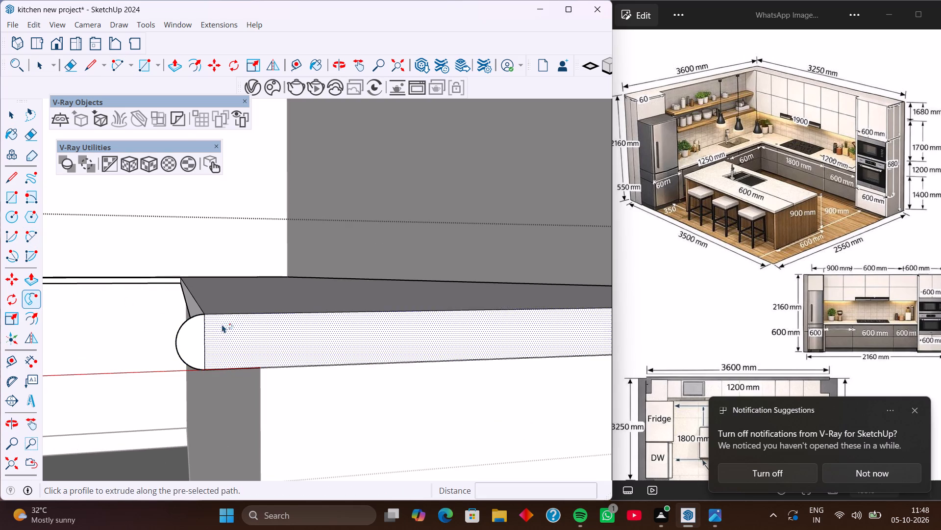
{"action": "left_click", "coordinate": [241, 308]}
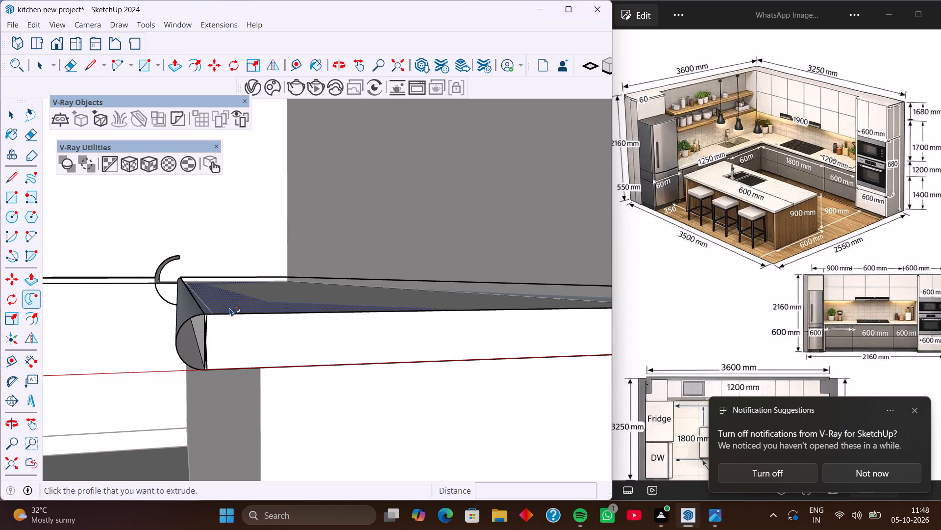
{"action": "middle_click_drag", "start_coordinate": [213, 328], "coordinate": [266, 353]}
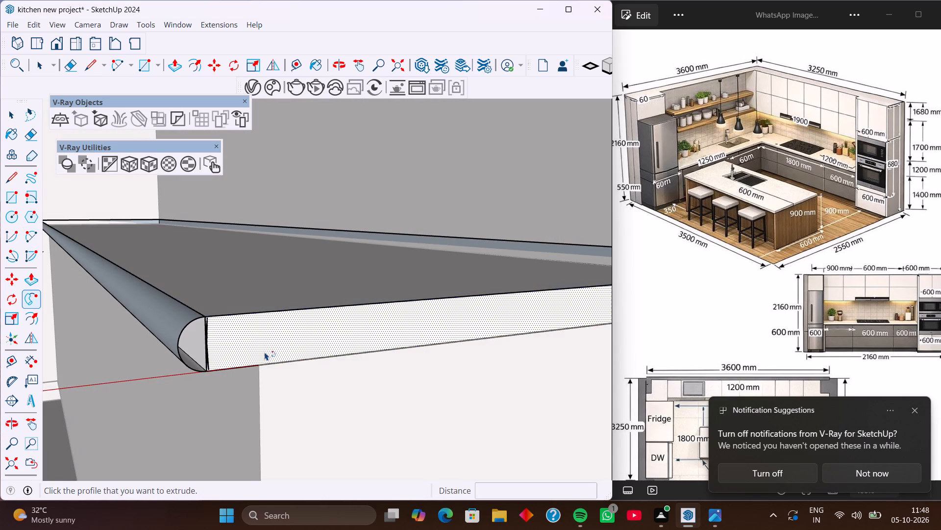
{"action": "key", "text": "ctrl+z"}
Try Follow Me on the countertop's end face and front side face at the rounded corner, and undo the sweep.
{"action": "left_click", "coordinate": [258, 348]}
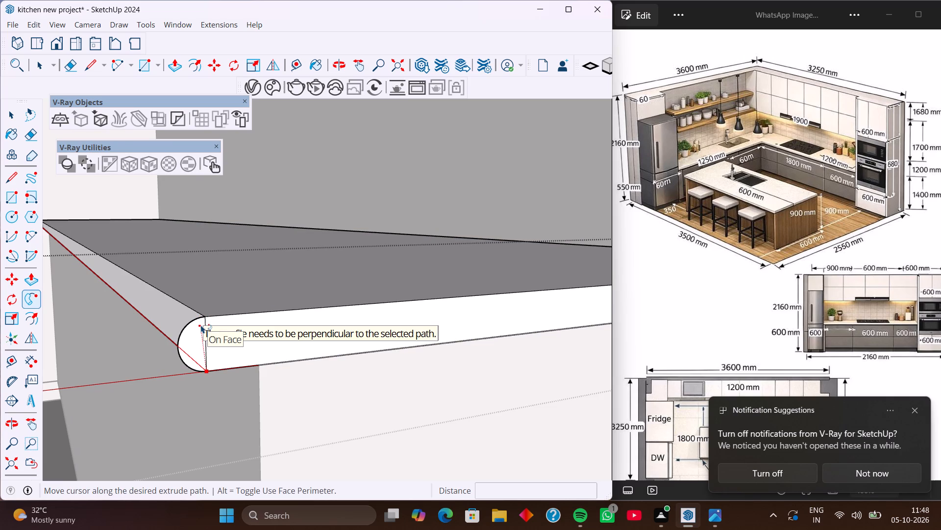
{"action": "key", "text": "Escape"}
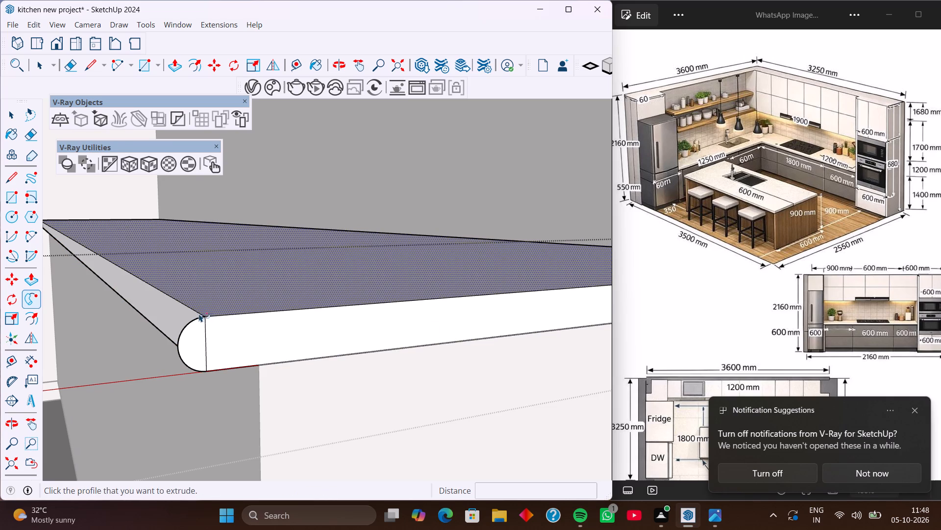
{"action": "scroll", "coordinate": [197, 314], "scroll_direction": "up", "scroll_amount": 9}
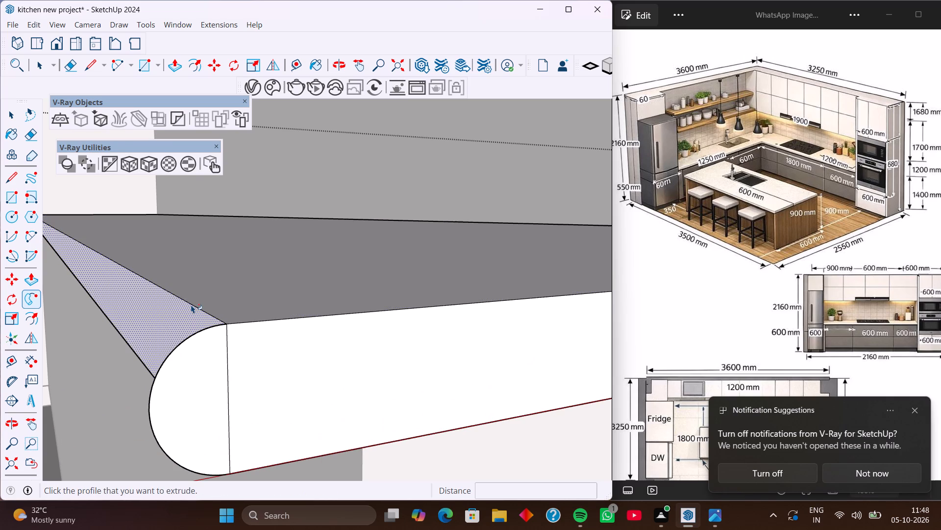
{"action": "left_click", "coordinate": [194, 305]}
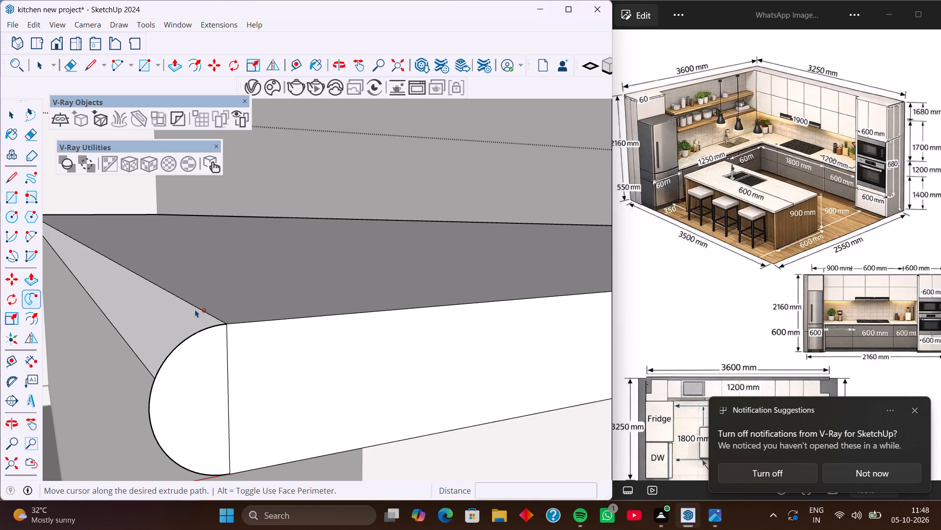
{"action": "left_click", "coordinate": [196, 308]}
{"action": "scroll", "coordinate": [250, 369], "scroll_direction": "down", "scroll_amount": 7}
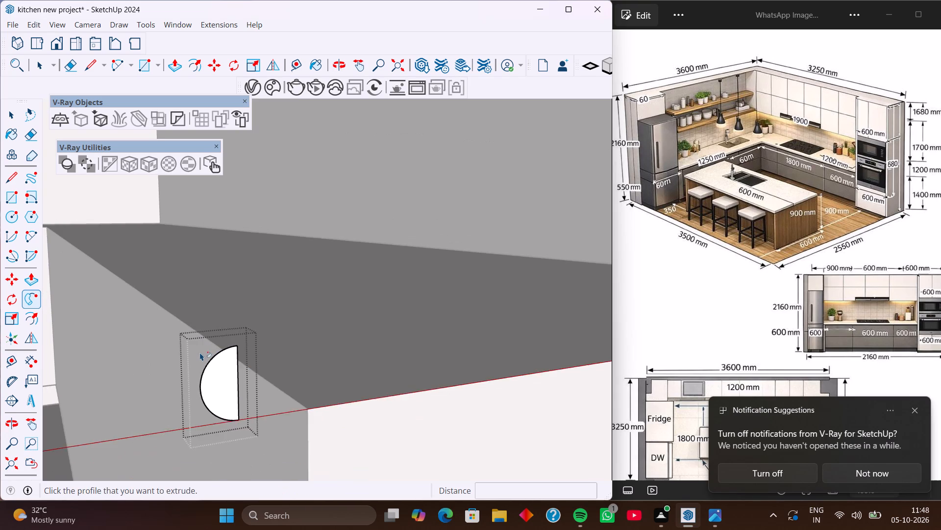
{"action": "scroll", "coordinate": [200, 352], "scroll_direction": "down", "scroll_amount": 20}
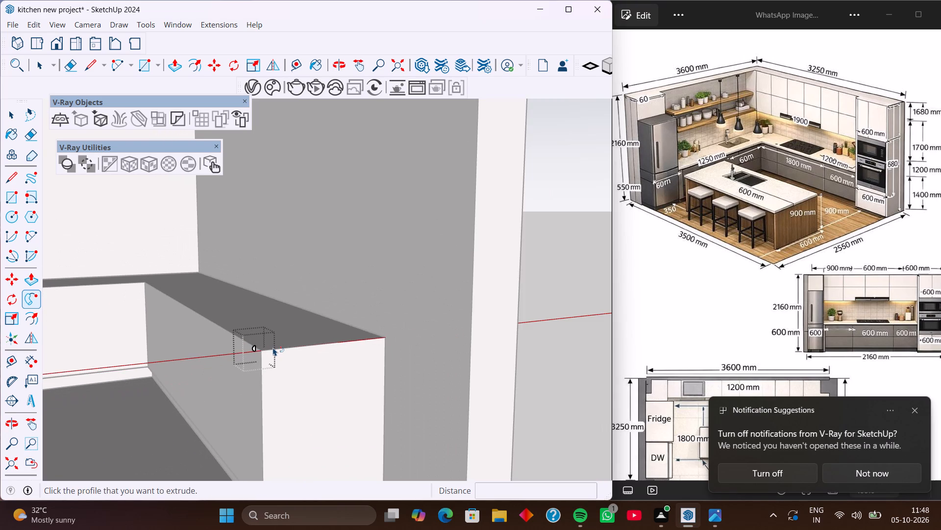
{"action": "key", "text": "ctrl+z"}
Start a Follow Me sweep using the arc at the countertop's front corner as the preselected path.
{"action": "scroll", "coordinate": [242, 347], "scroll_direction": "up", "scroll_amount": 10}
{"action": "middle_click_drag", "start_coordinate": [243, 342], "coordinate": [354, 357]}
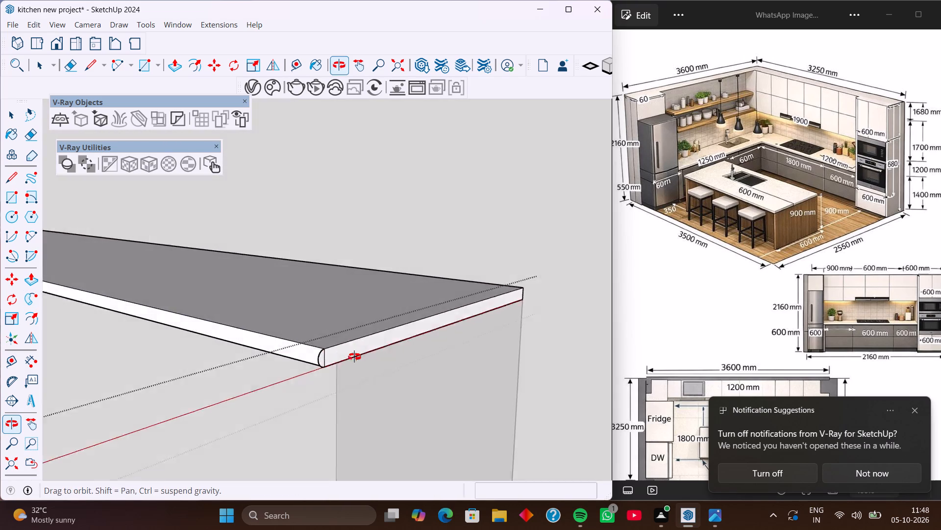
{"action": "middle_click_drag", "start_coordinate": [354, 357], "coordinate": [419, 362]}
{"action": "scroll", "coordinate": [277, 370], "scroll_direction": "down", "scroll_amount": 15}
{"action": "middle_click_drag", "start_coordinate": [188, 392], "coordinate": [488, 377], "text": "shift"}
{"action": "scroll", "coordinate": [356, 384], "scroll_direction": "down", "scroll_amount": 1}
{"action": "middle_click_drag", "start_coordinate": [323, 395], "coordinate": [292, 389]}
{"action": "scroll", "coordinate": [520, 379], "scroll_direction": "up", "scroll_amount": 6}
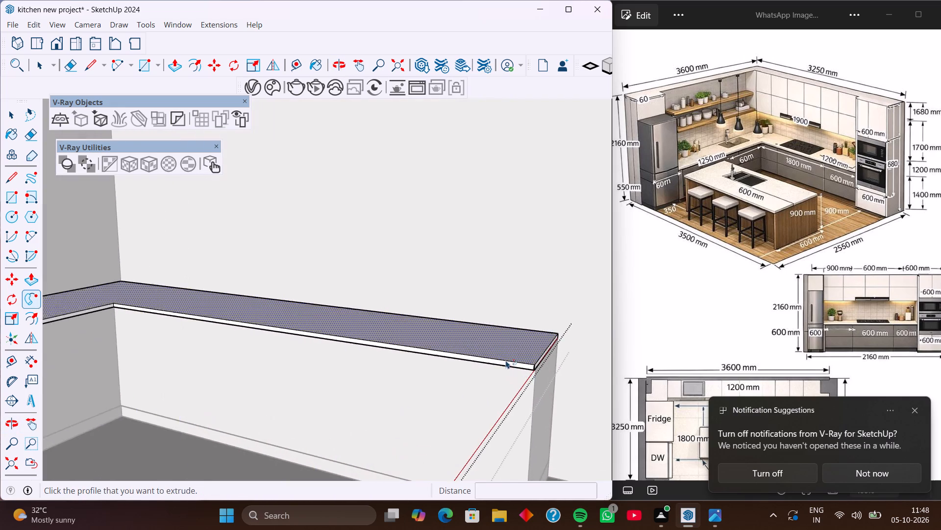
{"action": "scroll", "coordinate": [506, 360], "scroll_direction": "up", "scroll_amount": 6}
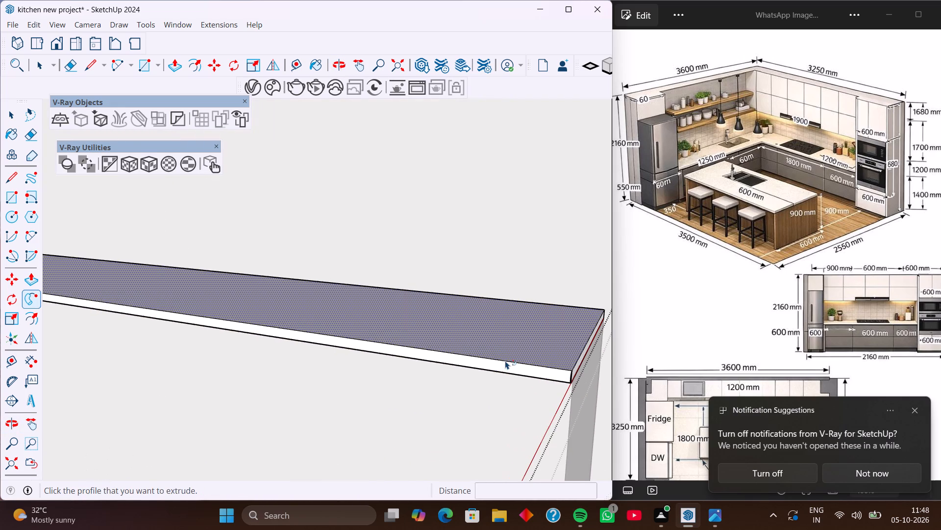
{"action": "key", "text": "space"}
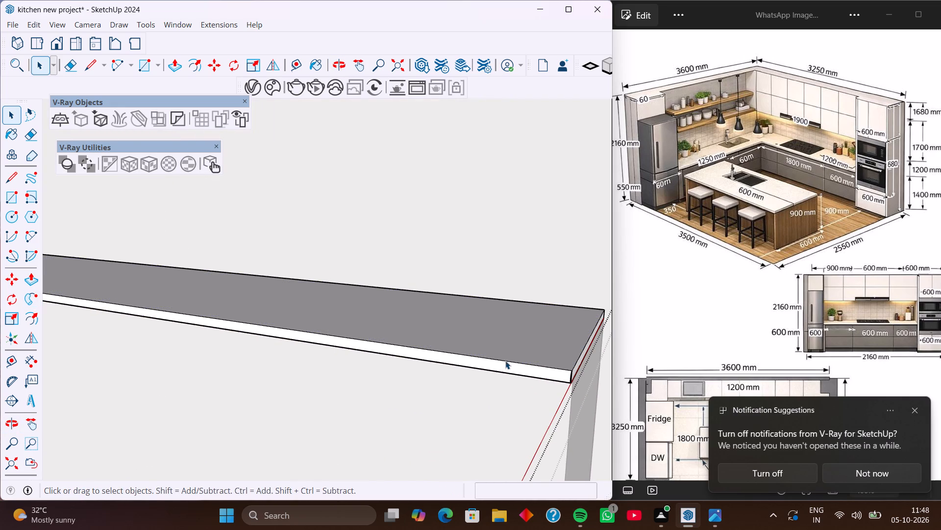
{"action": "left_click", "coordinate": [570, 380]}
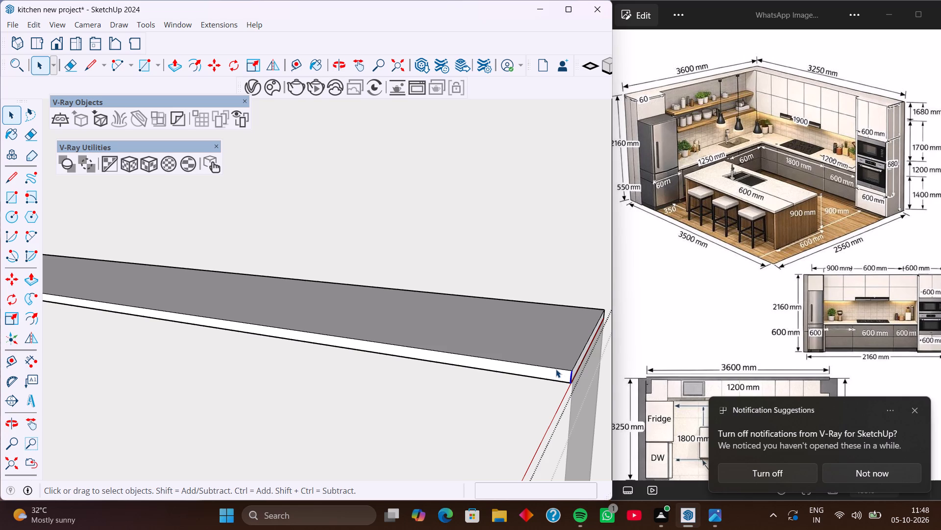
{"action": "left_click", "coordinate": [556, 369]}
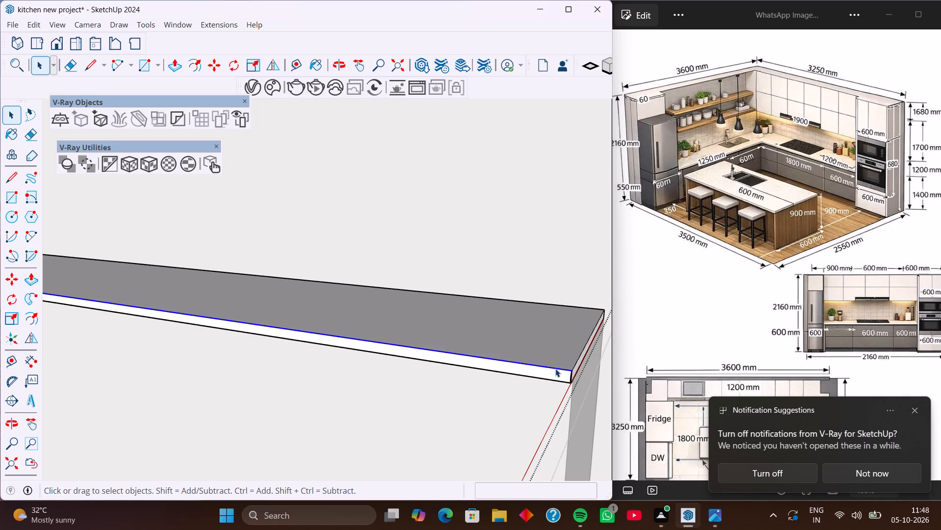
{"action": "scroll", "coordinate": [571, 374], "scroll_direction": "up", "scroll_amount": 13}
{"action": "middle_click_drag", "start_coordinate": [570, 375], "coordinate": [543, 368]}
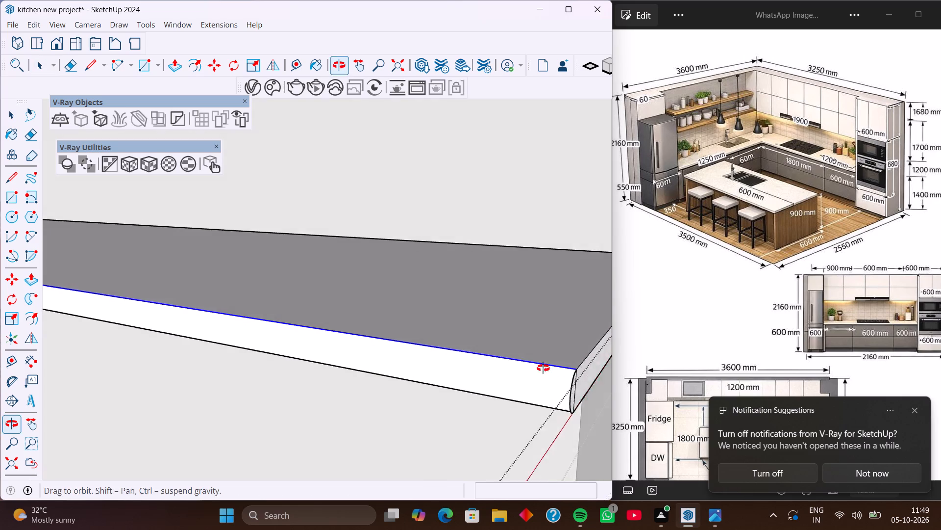
{"action": "middle_click_drag", "start_coordinate": [543, 368], "coordinate": [530, 359]}
{"action": "left_click", "coordinate": [569, 381]}
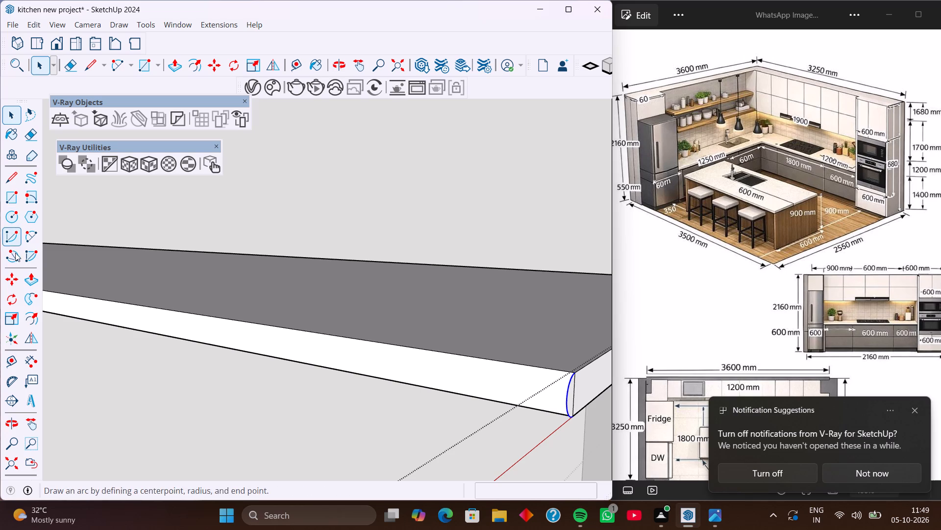
{"action": "left_click", "coordinate": [28, 293]}
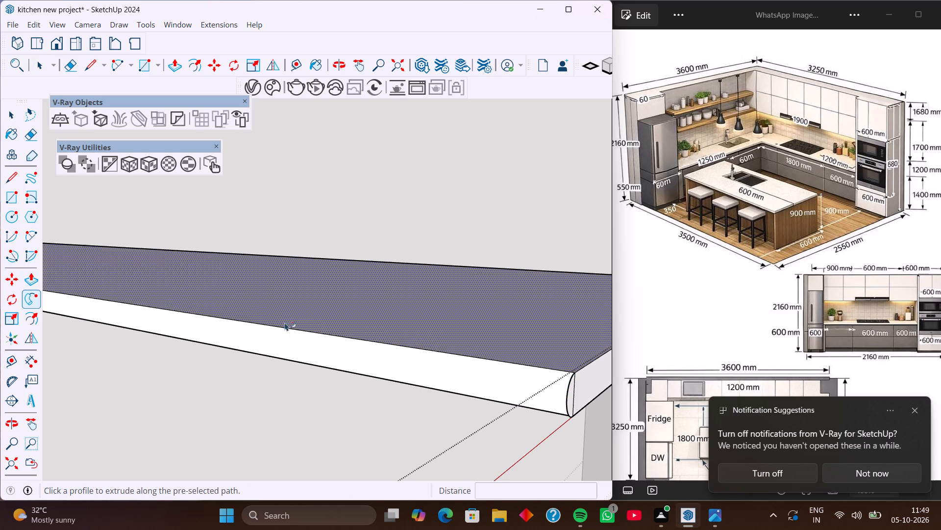
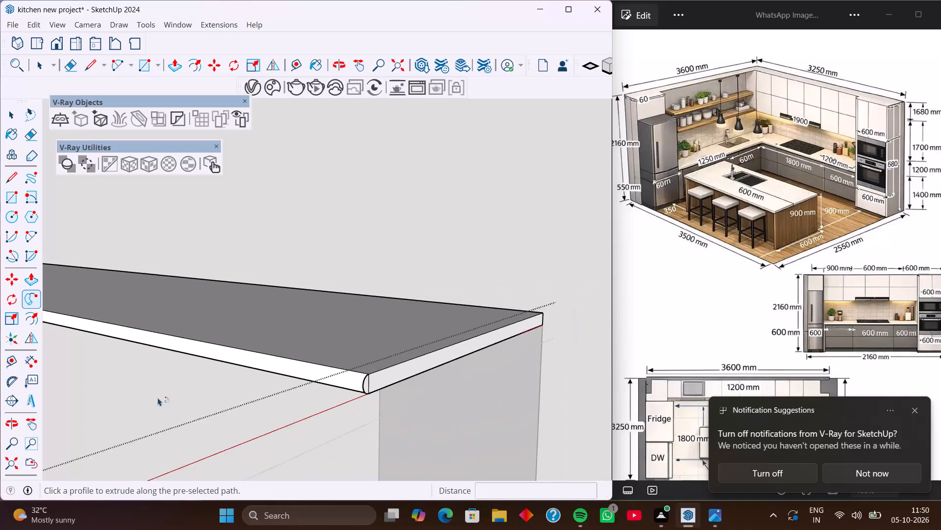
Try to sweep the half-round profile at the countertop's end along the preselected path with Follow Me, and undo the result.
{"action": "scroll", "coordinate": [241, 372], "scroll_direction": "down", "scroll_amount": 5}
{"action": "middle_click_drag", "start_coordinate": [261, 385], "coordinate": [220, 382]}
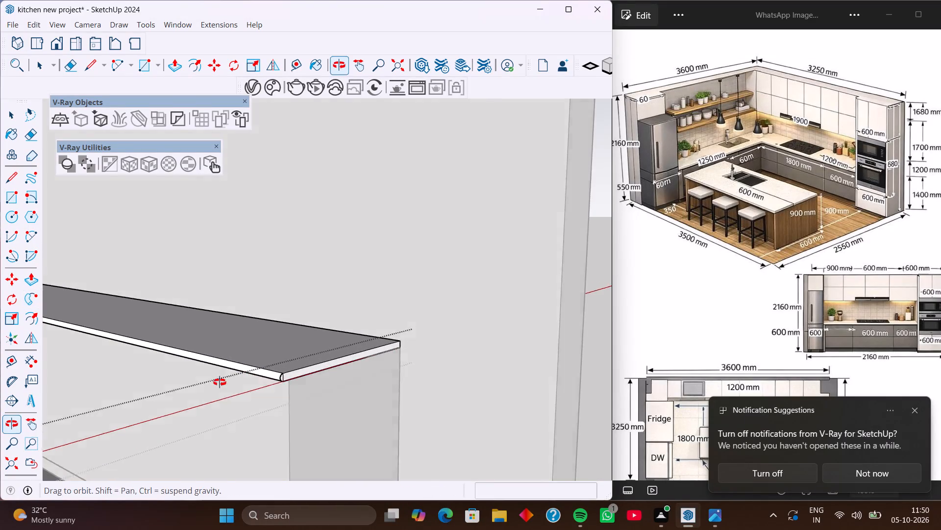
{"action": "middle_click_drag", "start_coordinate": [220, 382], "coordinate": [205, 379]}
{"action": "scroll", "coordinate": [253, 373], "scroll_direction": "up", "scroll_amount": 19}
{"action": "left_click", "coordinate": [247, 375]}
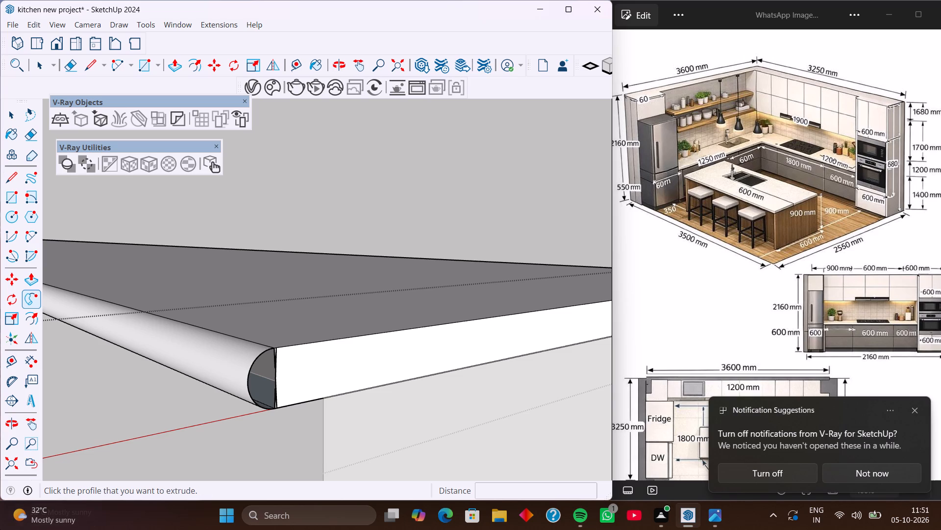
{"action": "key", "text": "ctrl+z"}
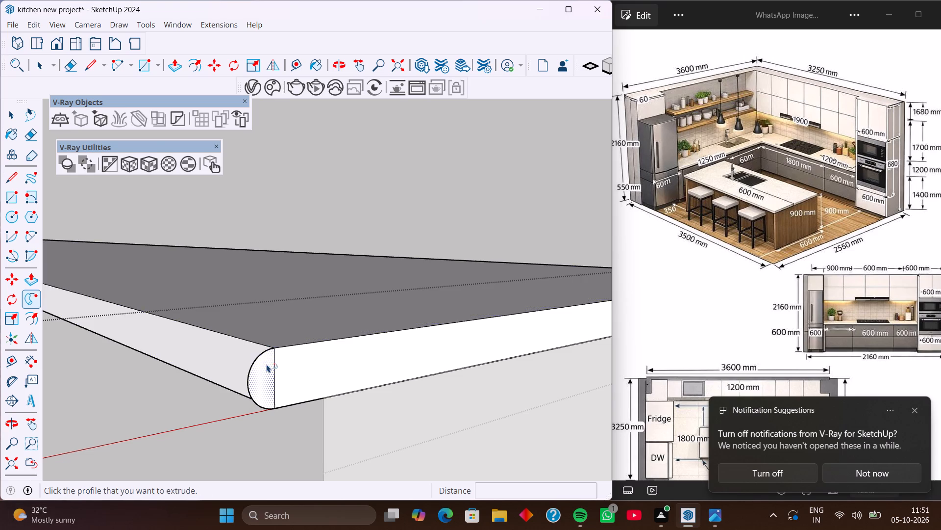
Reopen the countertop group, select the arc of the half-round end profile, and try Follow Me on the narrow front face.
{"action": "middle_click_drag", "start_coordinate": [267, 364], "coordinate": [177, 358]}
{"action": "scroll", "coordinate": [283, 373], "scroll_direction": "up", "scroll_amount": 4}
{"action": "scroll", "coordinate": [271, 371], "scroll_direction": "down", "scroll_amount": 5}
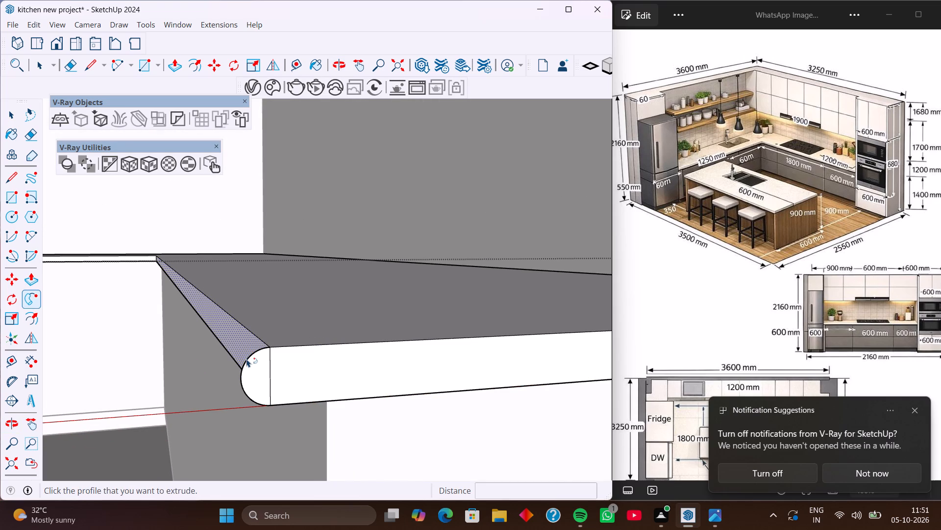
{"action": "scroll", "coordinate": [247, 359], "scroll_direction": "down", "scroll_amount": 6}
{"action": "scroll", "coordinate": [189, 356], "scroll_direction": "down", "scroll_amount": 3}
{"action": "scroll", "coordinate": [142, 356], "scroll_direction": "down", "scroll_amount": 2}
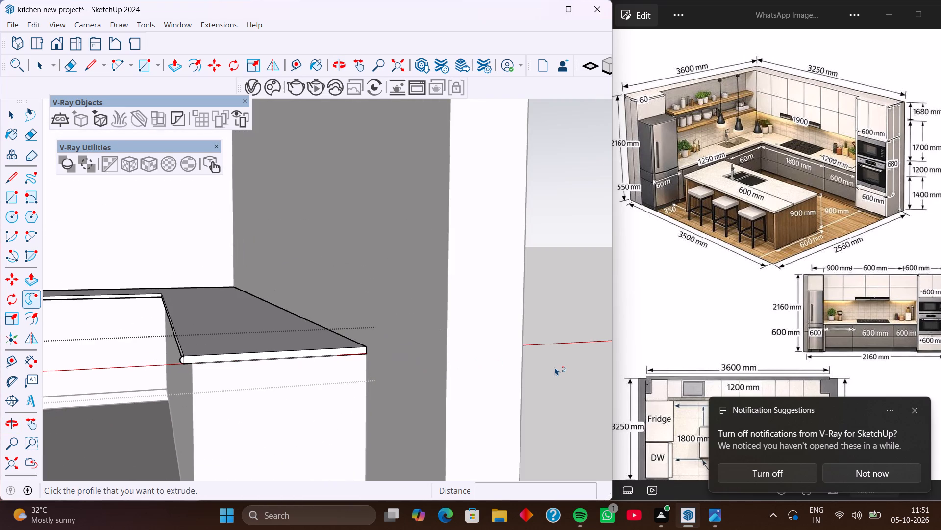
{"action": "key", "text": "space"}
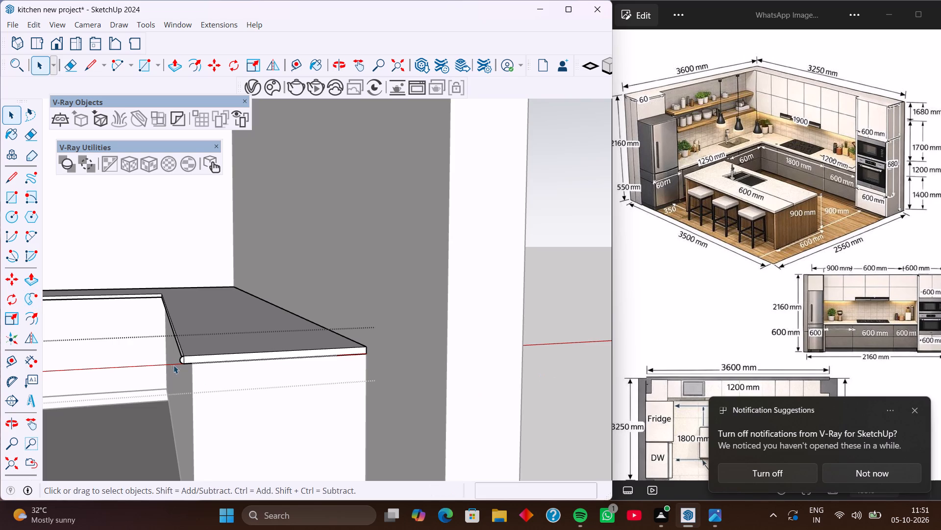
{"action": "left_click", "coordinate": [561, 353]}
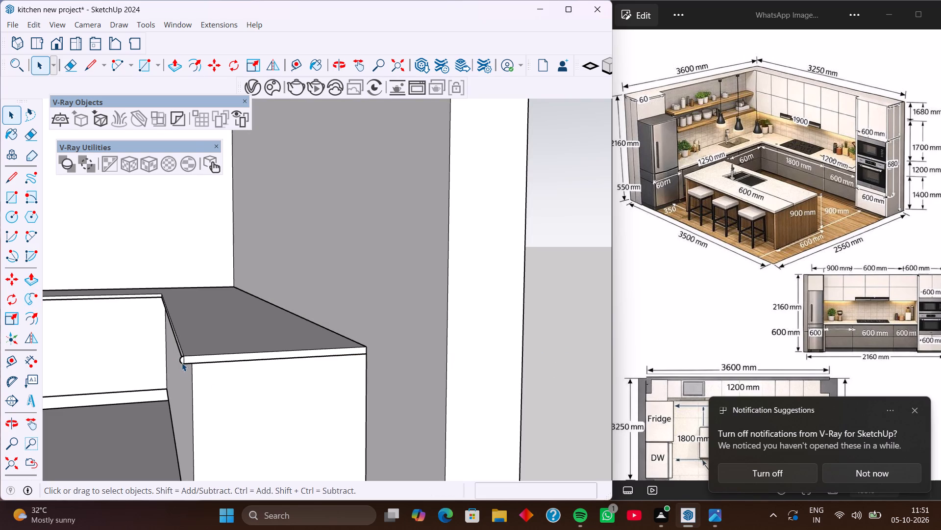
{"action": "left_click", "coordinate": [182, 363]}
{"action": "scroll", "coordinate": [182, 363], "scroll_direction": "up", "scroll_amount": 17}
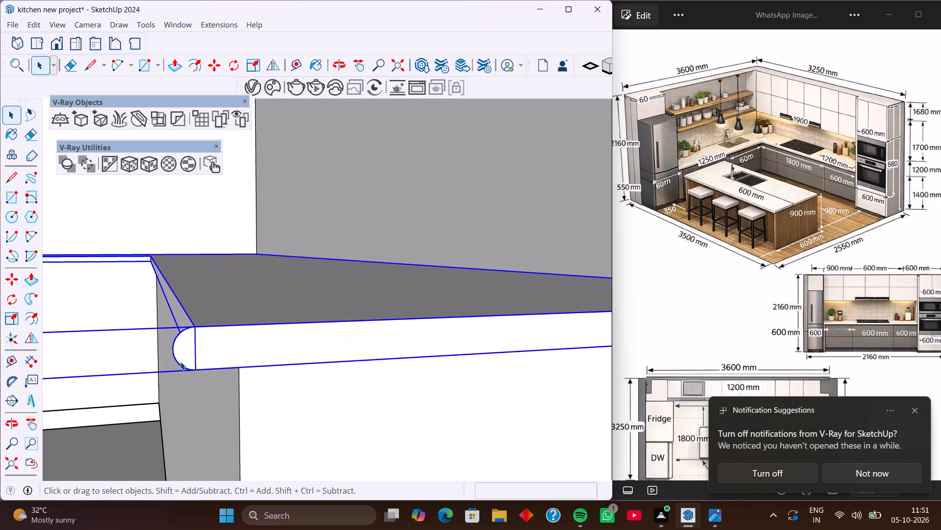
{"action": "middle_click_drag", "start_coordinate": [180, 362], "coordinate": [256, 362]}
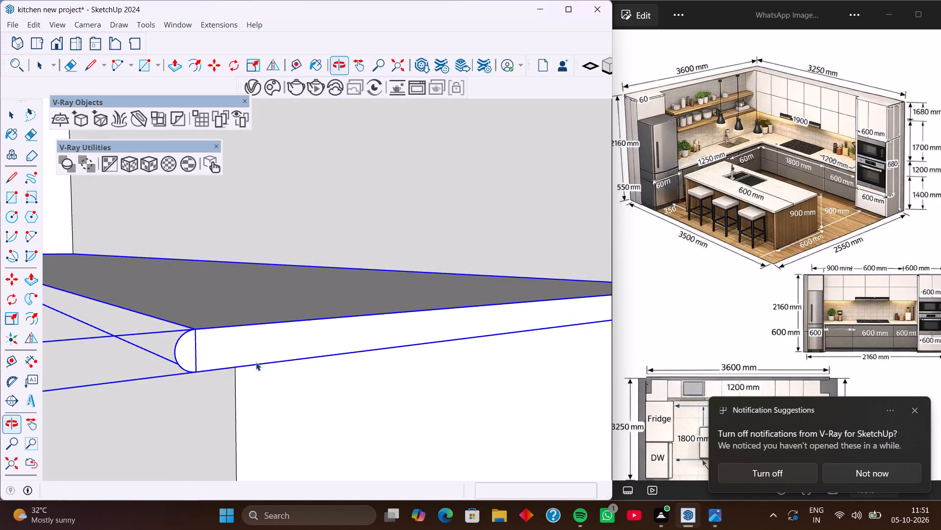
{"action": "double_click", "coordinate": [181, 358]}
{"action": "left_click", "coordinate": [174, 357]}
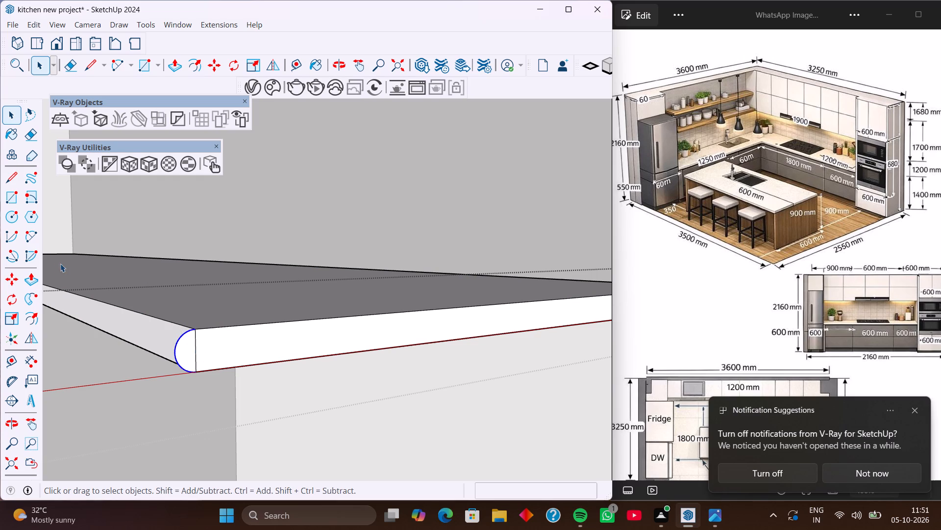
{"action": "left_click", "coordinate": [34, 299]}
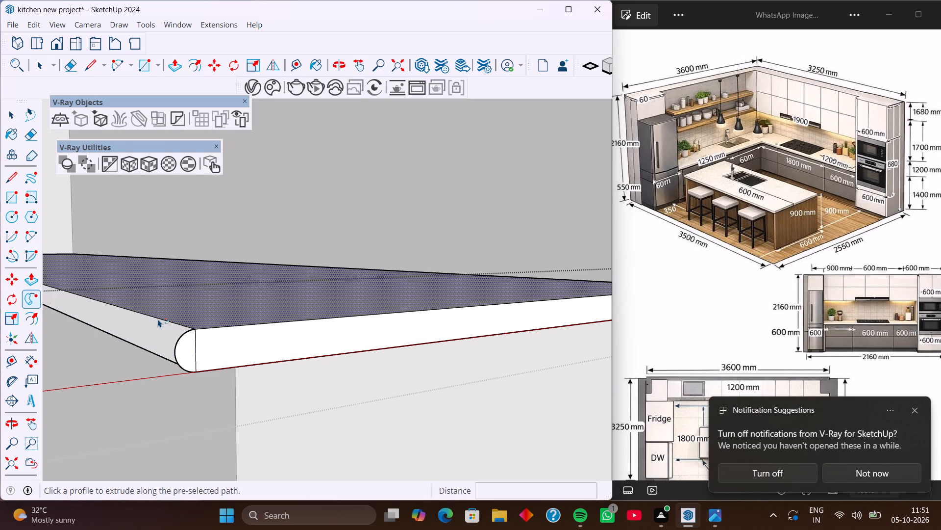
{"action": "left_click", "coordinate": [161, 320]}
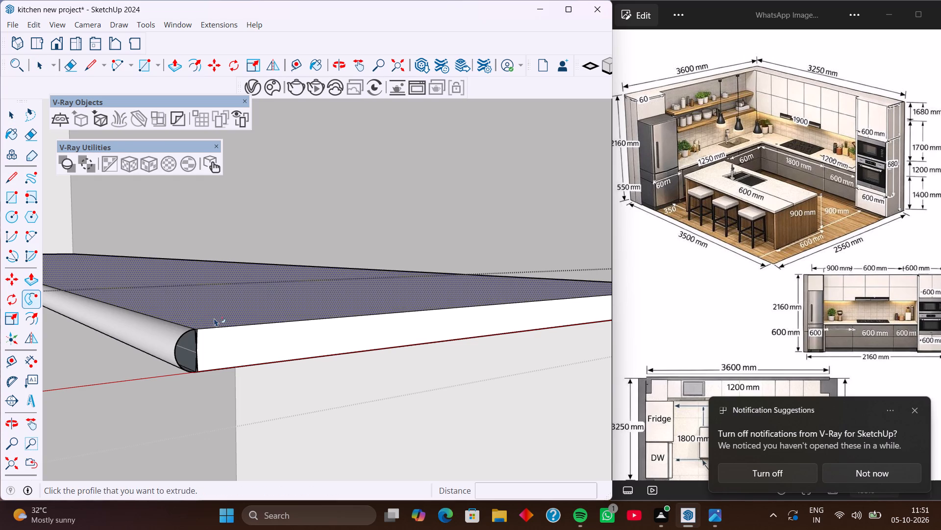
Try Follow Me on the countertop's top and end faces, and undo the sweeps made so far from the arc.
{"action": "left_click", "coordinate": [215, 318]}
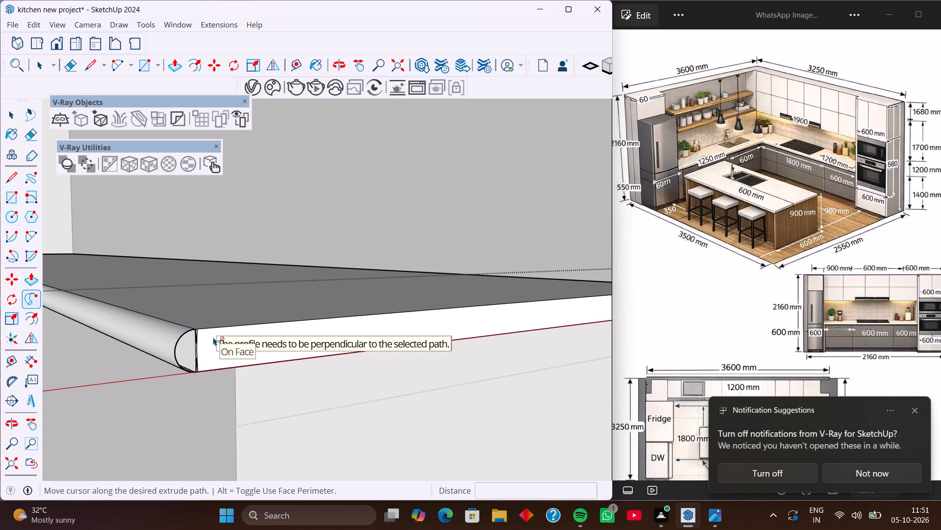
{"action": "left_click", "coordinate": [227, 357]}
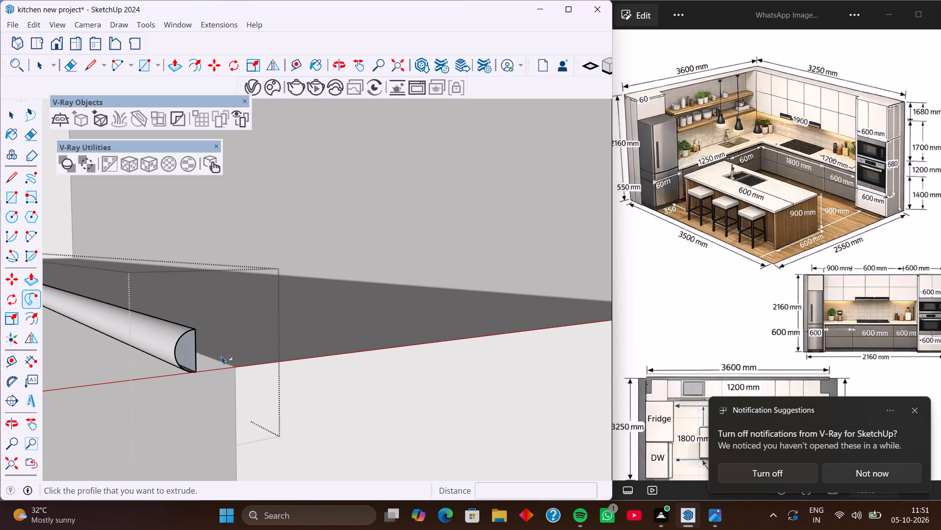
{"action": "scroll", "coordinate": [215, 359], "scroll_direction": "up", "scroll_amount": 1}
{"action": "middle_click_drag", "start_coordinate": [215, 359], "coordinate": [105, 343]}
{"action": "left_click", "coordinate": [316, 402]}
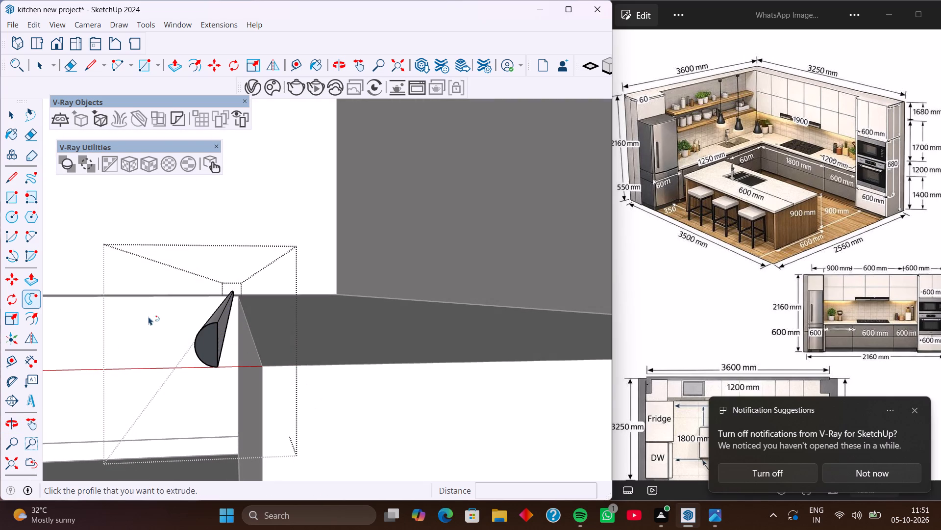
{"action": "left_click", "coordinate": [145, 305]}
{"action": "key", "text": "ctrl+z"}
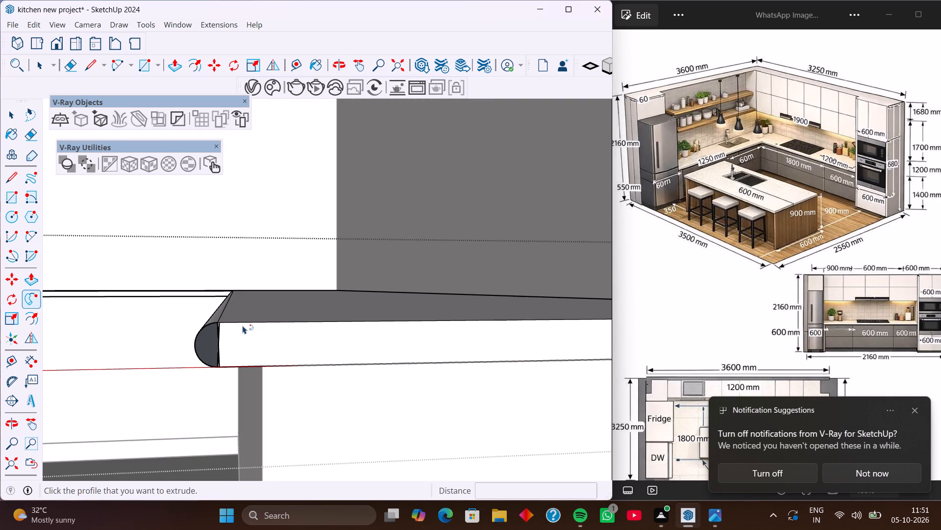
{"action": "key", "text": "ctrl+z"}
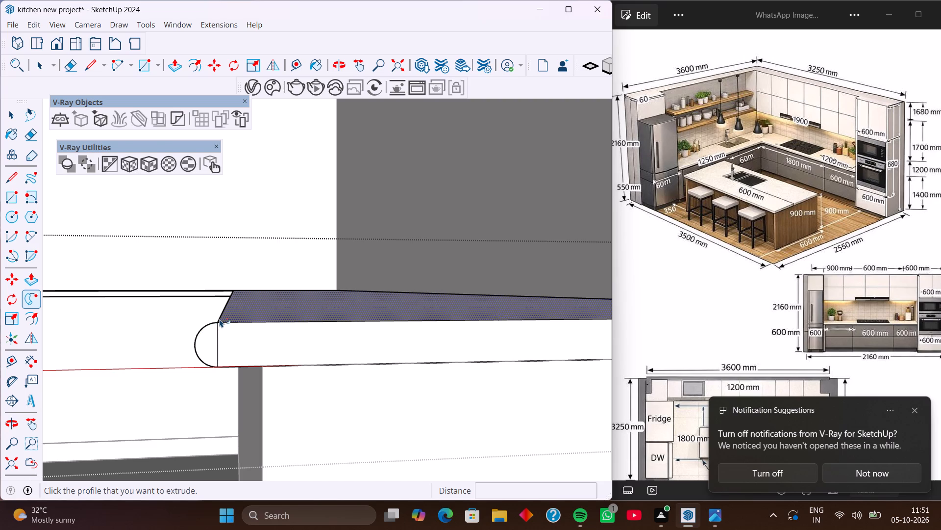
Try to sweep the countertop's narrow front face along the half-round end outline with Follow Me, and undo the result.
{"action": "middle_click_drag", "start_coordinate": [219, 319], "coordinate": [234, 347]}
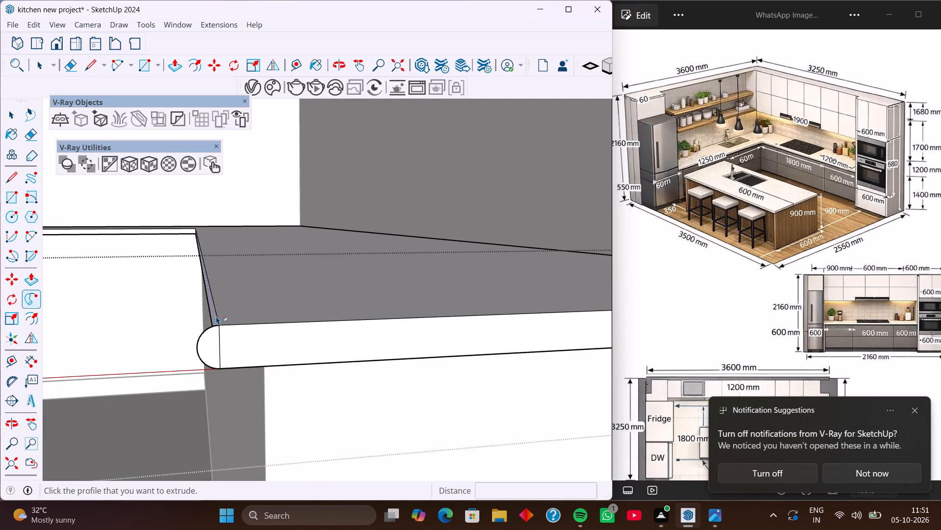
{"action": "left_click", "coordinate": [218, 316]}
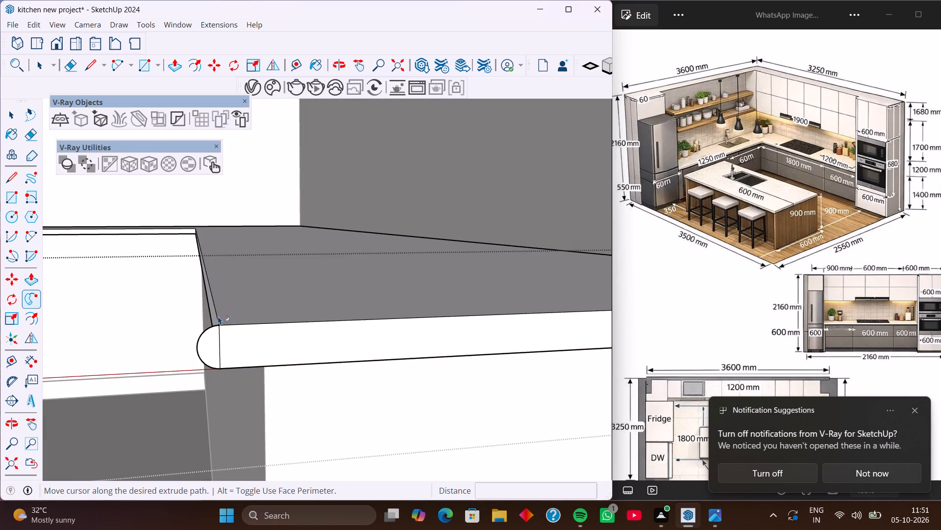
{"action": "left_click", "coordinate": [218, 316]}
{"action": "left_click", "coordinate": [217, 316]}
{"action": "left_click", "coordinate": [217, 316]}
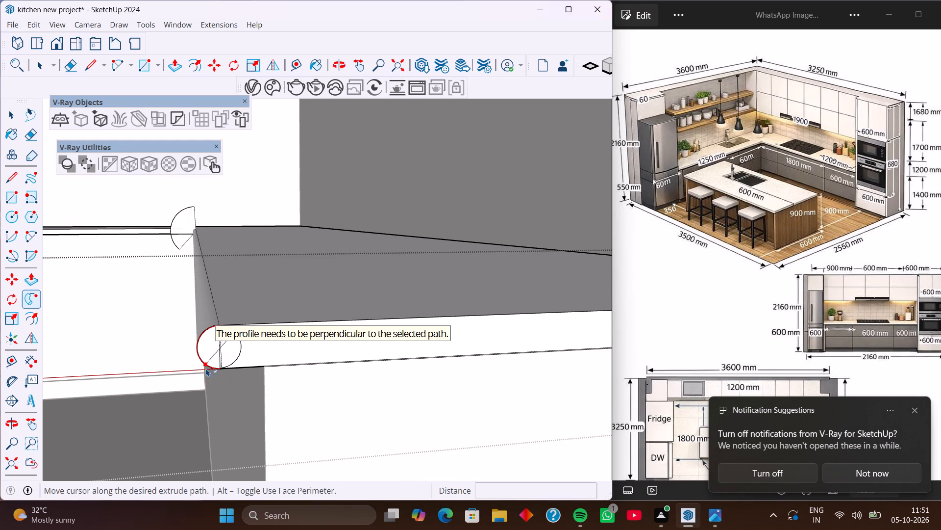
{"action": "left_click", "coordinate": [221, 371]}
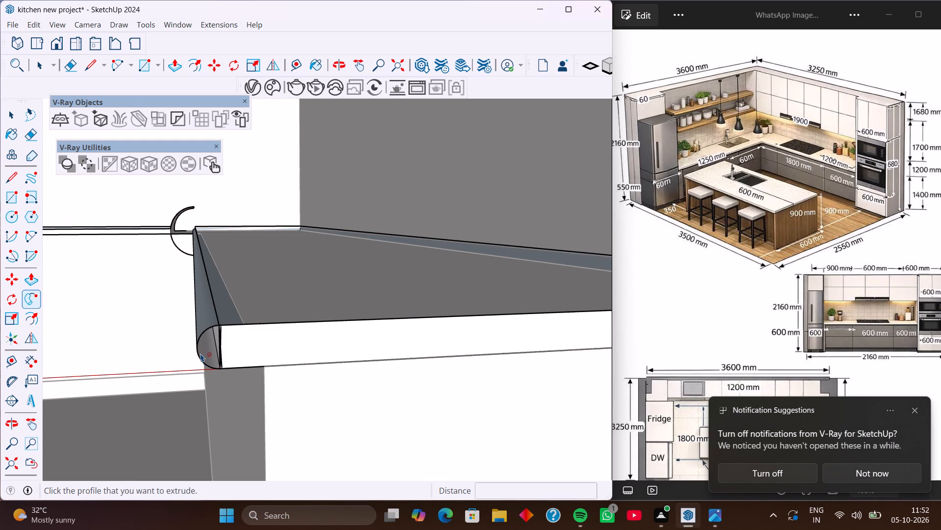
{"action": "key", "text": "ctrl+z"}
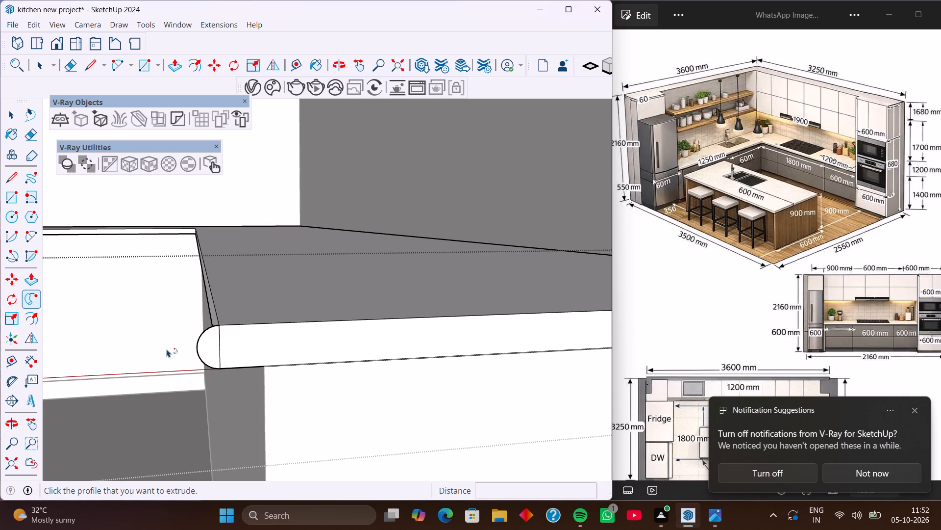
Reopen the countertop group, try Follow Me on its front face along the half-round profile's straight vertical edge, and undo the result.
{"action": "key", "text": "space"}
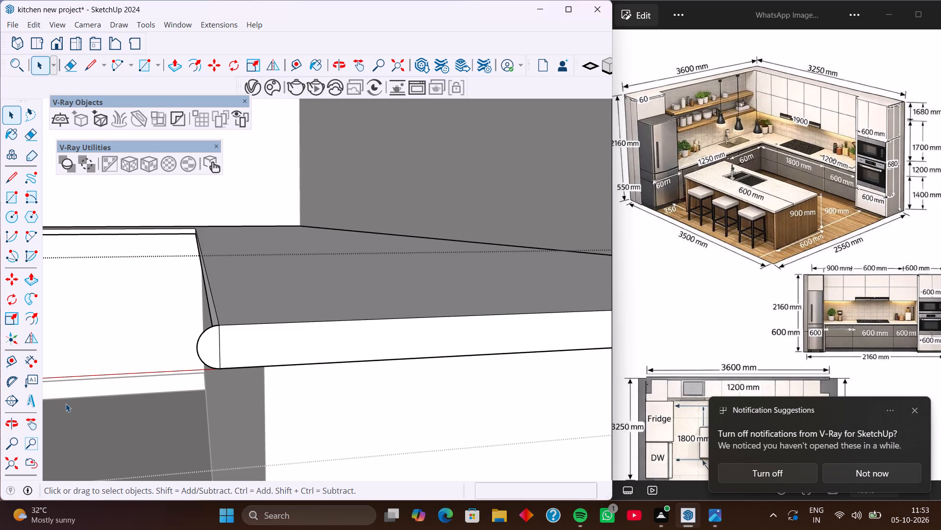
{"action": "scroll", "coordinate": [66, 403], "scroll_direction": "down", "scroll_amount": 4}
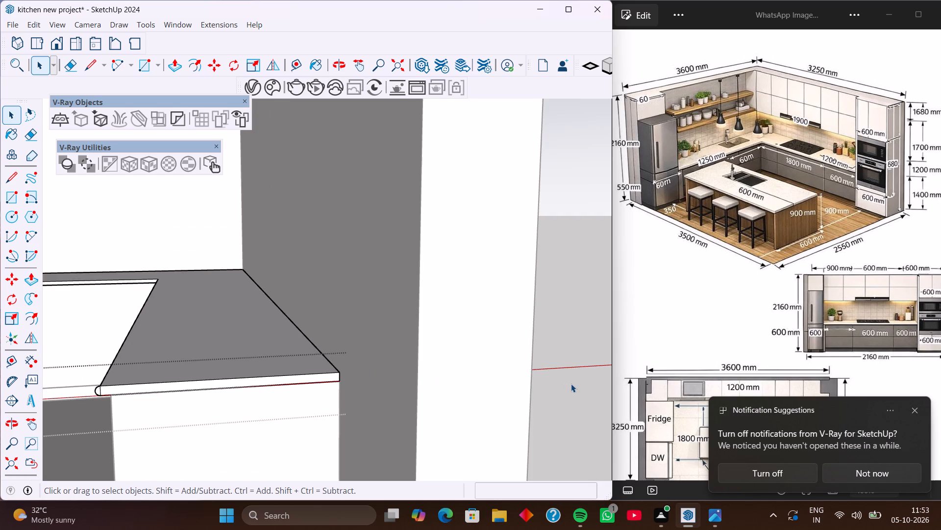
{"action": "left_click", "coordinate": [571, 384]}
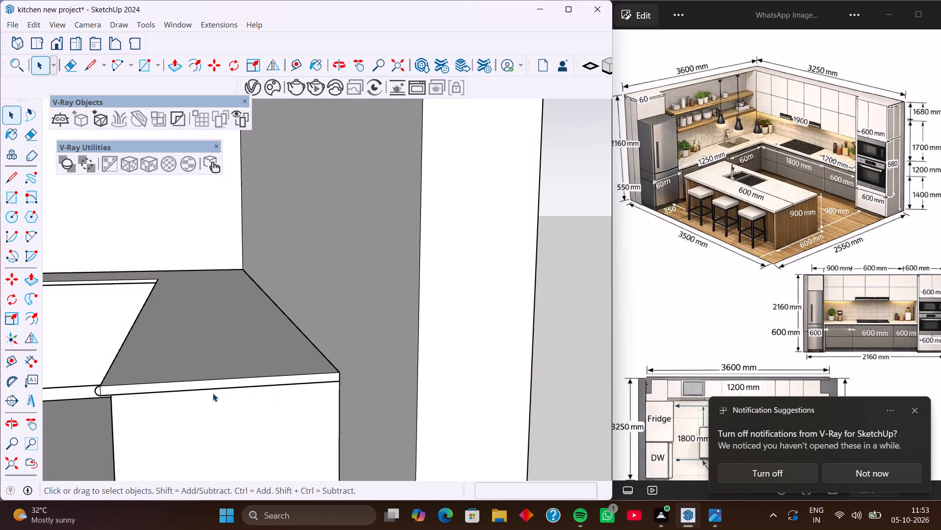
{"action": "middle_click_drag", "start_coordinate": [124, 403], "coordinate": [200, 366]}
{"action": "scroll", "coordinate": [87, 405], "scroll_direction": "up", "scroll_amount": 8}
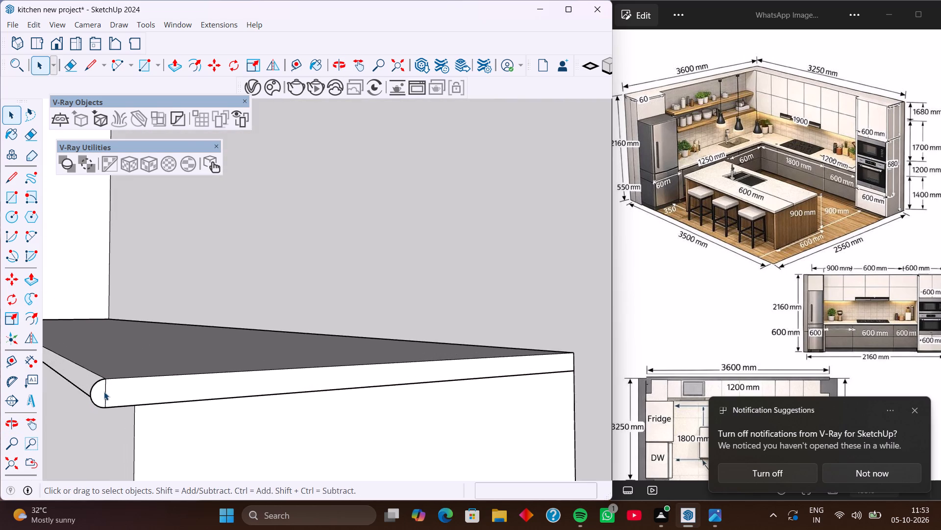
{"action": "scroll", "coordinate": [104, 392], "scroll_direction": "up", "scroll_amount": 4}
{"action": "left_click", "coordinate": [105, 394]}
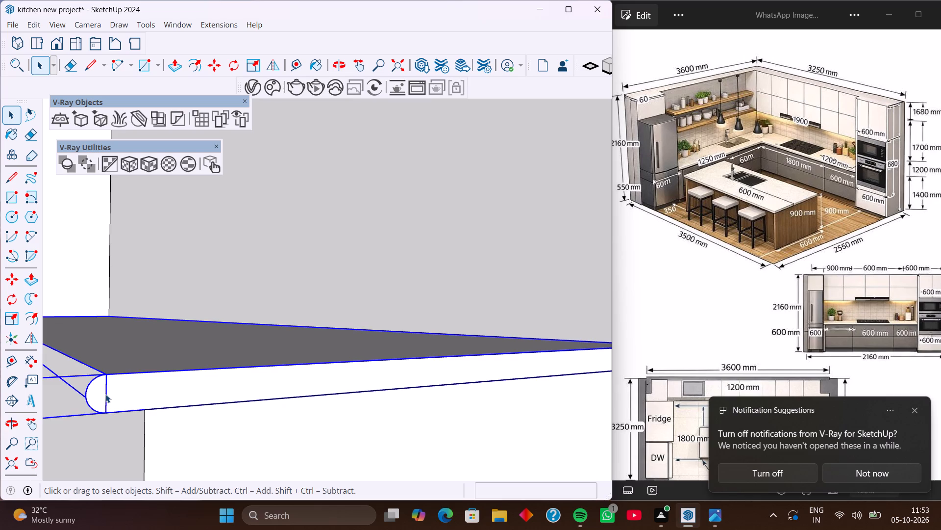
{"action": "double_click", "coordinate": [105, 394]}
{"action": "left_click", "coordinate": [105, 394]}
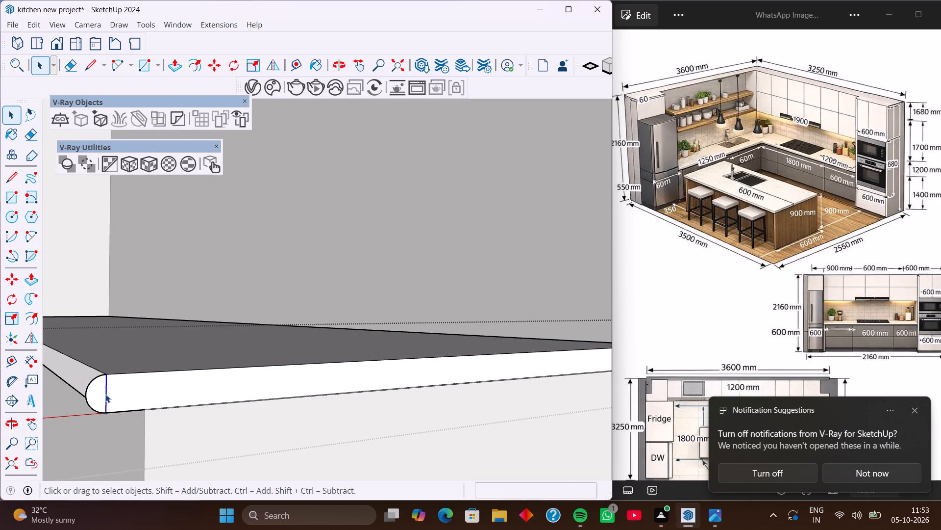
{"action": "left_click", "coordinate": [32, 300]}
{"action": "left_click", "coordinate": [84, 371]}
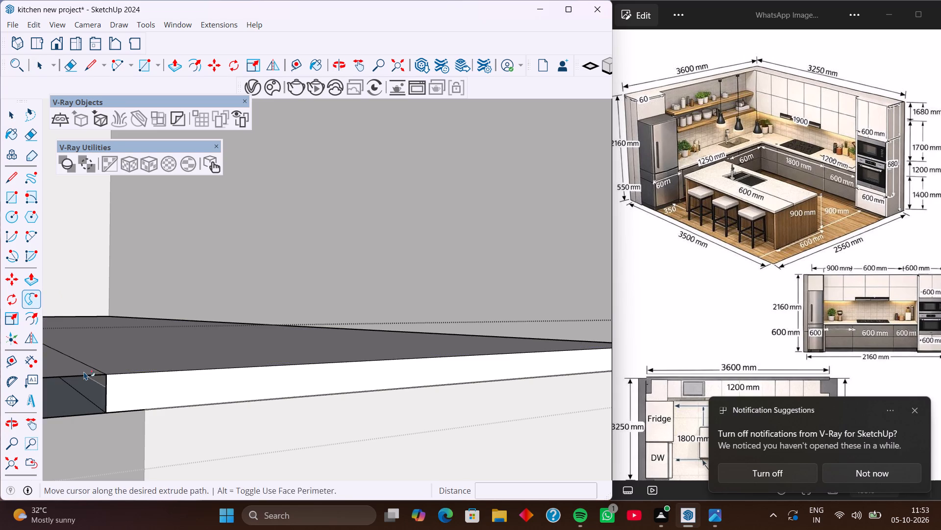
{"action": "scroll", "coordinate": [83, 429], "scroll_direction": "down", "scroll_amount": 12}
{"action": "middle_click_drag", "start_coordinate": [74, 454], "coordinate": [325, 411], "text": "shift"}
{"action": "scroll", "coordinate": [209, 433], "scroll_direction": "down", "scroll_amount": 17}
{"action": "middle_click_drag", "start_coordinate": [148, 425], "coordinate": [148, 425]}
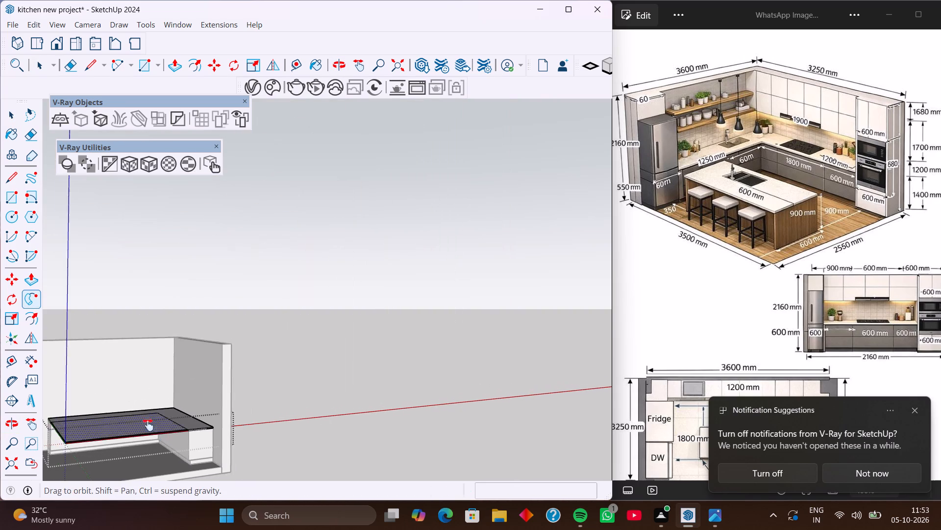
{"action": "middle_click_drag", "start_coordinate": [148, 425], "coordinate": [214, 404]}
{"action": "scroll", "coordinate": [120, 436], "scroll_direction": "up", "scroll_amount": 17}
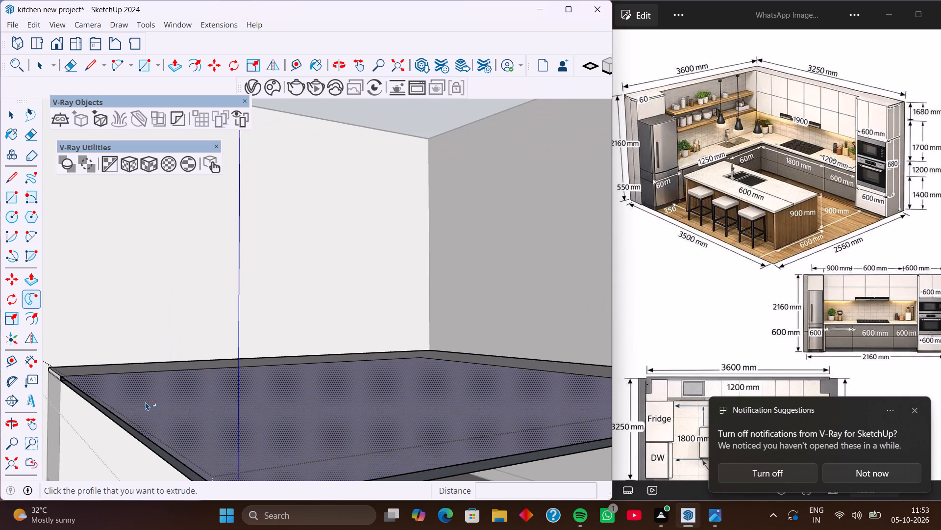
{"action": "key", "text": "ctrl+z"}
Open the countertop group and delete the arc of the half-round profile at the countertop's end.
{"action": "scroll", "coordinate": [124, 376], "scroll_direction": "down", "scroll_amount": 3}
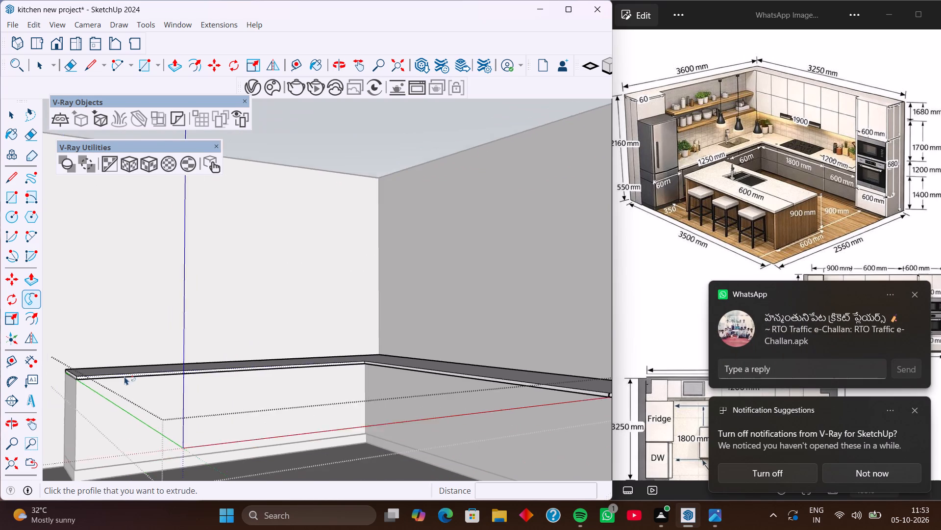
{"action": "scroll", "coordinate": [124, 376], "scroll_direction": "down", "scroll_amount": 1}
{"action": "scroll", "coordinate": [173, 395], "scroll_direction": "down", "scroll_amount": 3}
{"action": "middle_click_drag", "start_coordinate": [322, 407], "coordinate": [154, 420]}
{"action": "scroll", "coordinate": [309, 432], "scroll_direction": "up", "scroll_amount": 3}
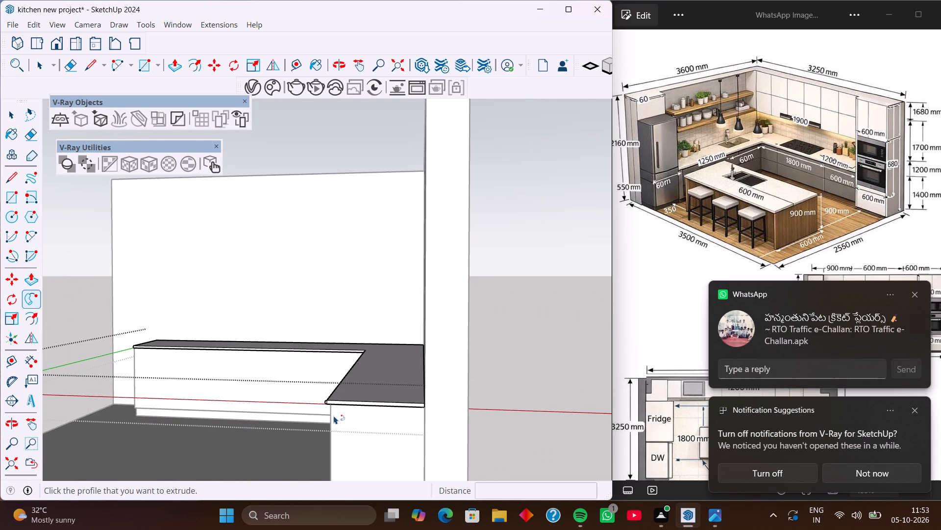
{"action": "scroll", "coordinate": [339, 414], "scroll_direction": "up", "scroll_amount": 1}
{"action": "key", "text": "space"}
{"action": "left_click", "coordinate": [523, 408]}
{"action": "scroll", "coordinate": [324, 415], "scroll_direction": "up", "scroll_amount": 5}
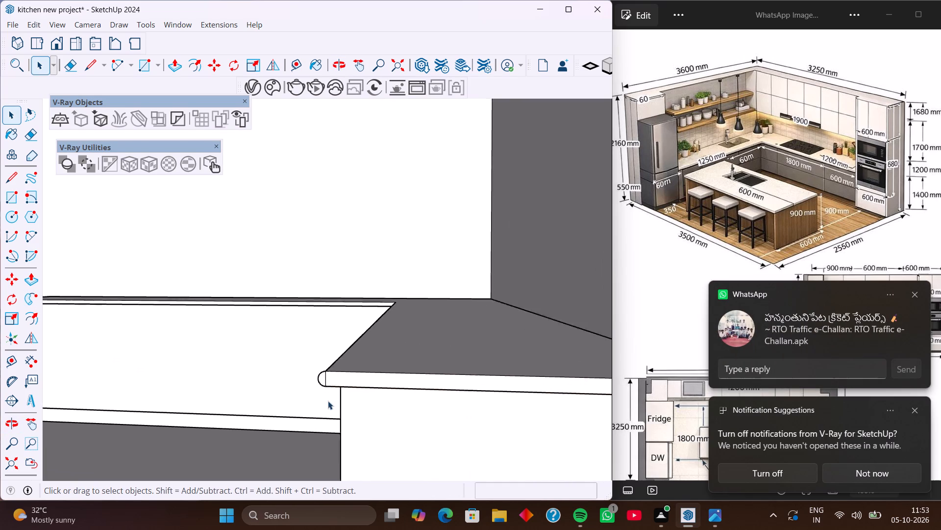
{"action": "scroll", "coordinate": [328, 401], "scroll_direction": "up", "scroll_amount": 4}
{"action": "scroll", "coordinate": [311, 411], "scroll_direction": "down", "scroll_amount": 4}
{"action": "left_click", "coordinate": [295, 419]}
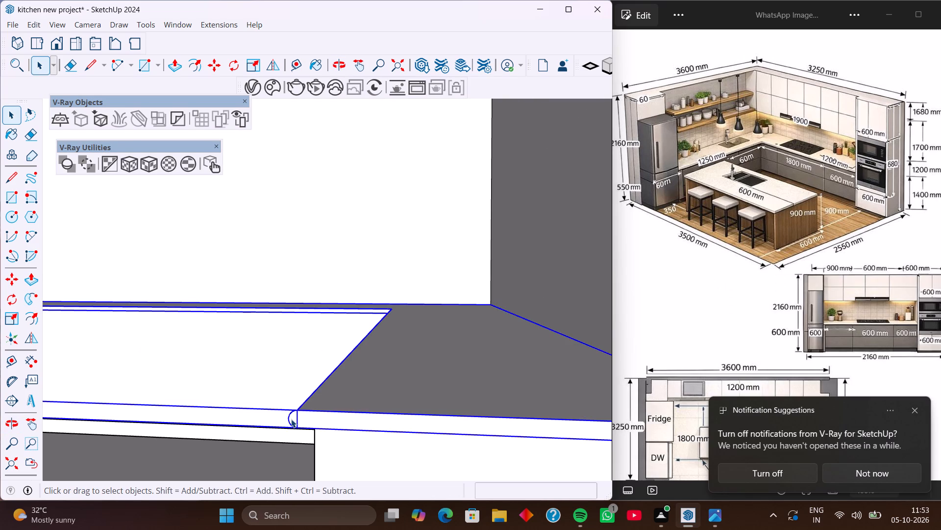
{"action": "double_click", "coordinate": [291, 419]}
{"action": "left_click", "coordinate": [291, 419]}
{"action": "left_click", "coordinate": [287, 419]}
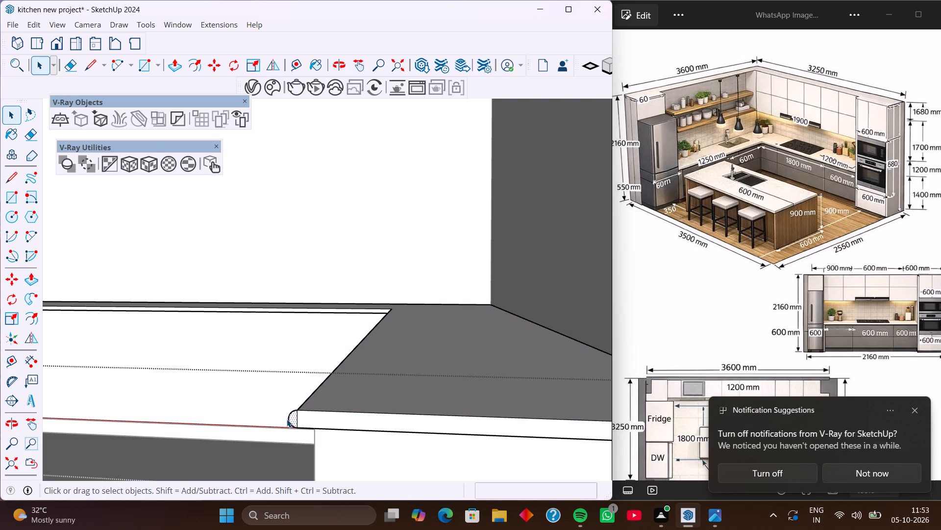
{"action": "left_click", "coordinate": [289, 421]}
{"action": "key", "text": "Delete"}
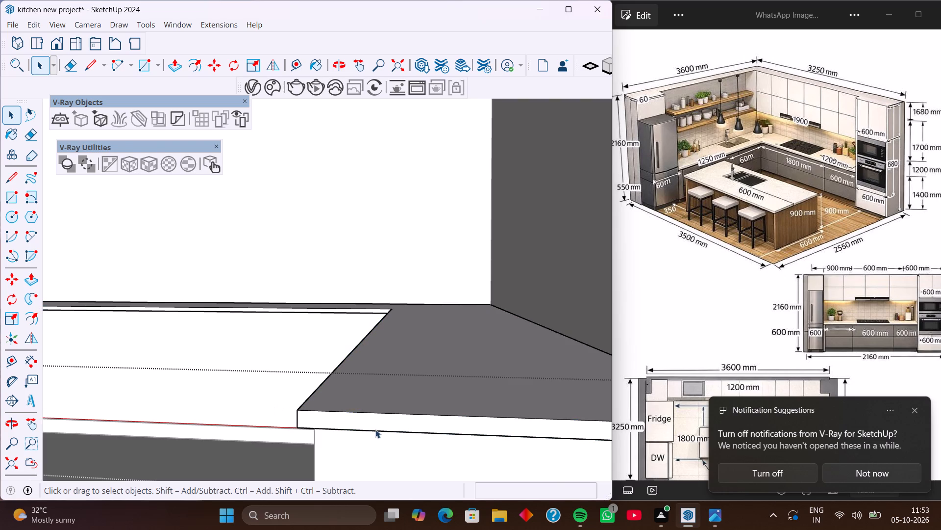
Undo the countertop edge and profile edits back to the plain slab flush with the cabinets, redoing the slab's thickness.
{"action": "scroll", "coordinate": [220, 421], "scroll_direction": "down", "scroll_amount": 5}
{"action": "scroll", "coordinate": [143, 416], "scroll_direction": "down", "scroll_amount": 3}
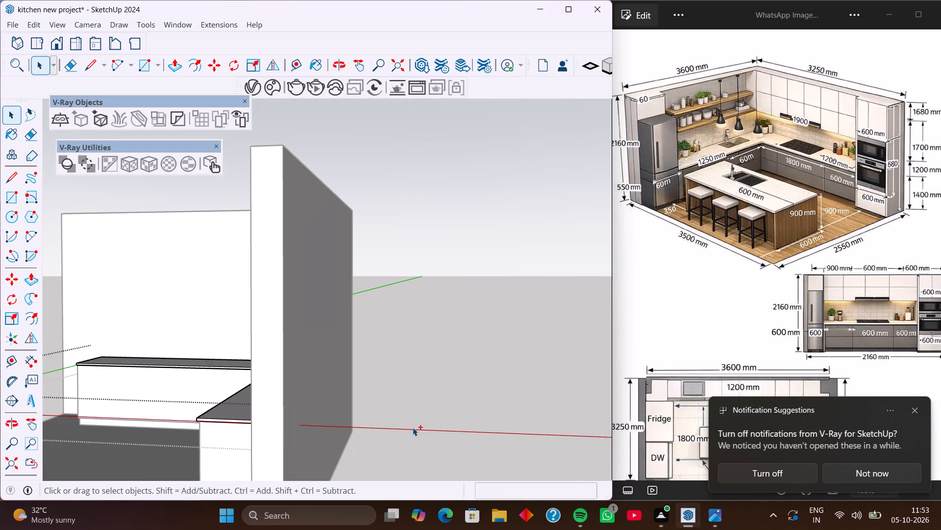
{"action": "key", "text": "ctrl+z"}
{"action": "key", "text": "ctrl+z"}
{"action": "key", "text": "ctrl+z"}
{"action": "key", "text": "ctrl+z"}
{"action": "key", "text": "ctrl+z"}
{"action": "key", "text": "ctrl+z"}
{"action": "key", "text": "ctrl+z"}
{"action": "key", "text": "ctrl+z"}
{"action": "key", "text": "ctrl+z"}
{"action": "key", "text": "ctrl+z"}
{"action": "key", "text": "ctrl+z"}
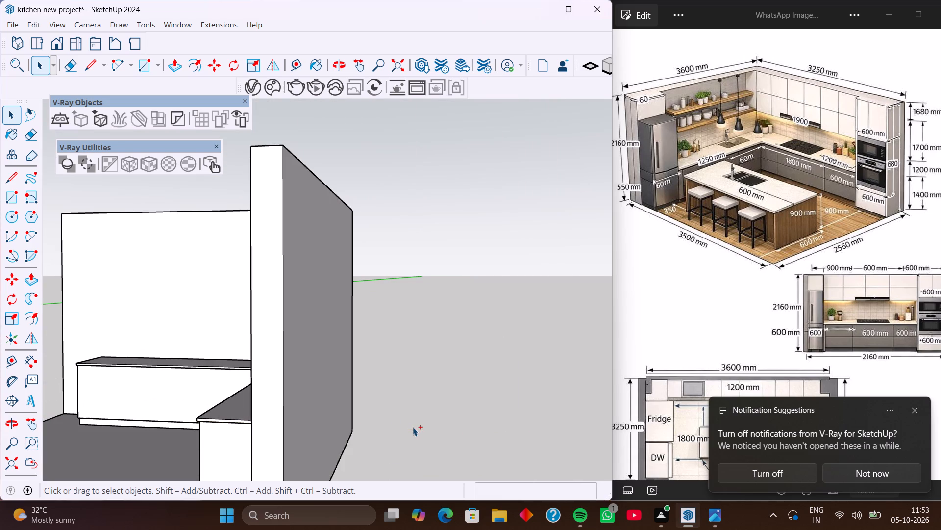
{"action": "key", "text": "ctrl+z"}
{"action": "key", "text": "ctrl+z"}
{"action": "key", "text": "ctrl+z"}
{"action": "key", "text": "ctrl+z"}
{"action": "key", "text": "ctrl+z"}
{"action": "key", "text": "ctrl+z"}
{"action": "key", "text": "ctrl+z"}
{"action": "key", "text": "ctrl+z"}
{"action": "key", "text": "ctrl+z"}
{"action": "key", "text": "ctrl+z"}
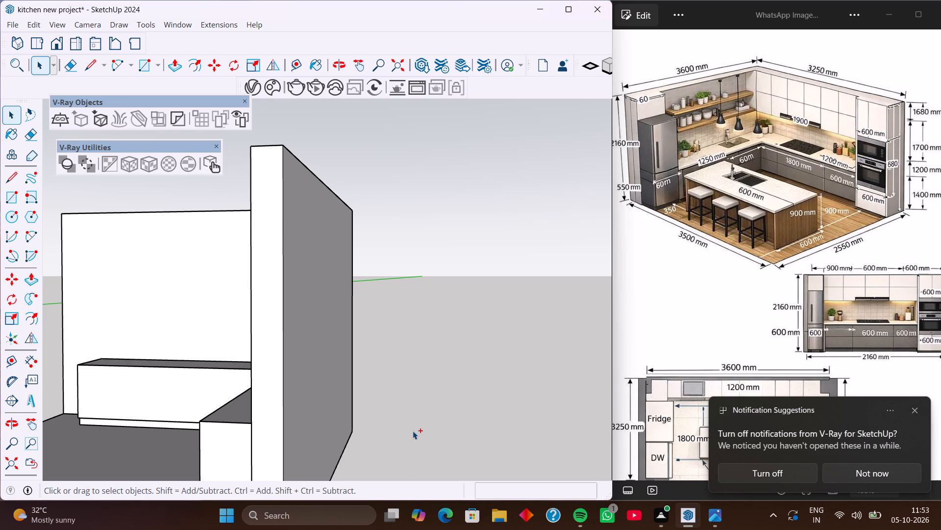
{"action": "key", "text": "ctrl+y"}
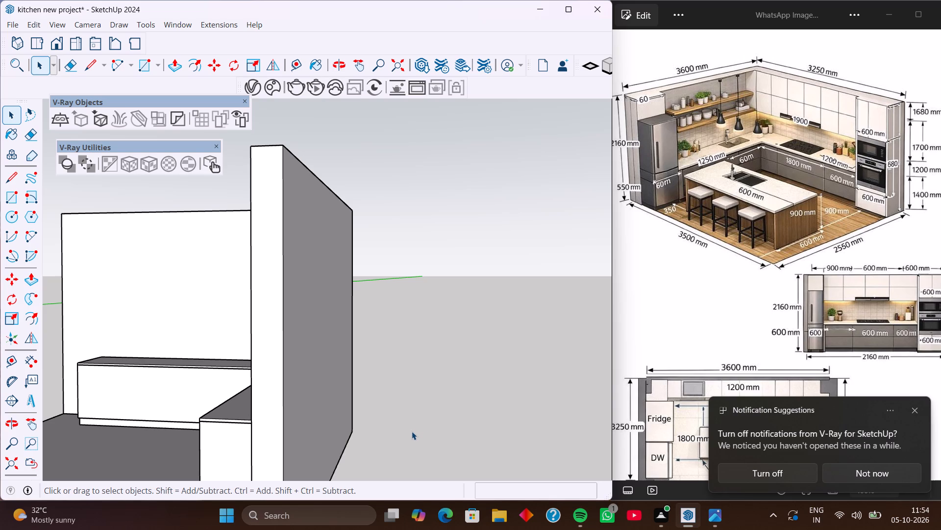
Push/Pull the front edge face of the countertop's side leg outward by 1" beyond the cabinet.
{"action": "left_click", "coordinate": [227, 407]}
{"action": "middle_click_drag", "start_coordinate": [227, 418], "coordinate": [248, 402]}
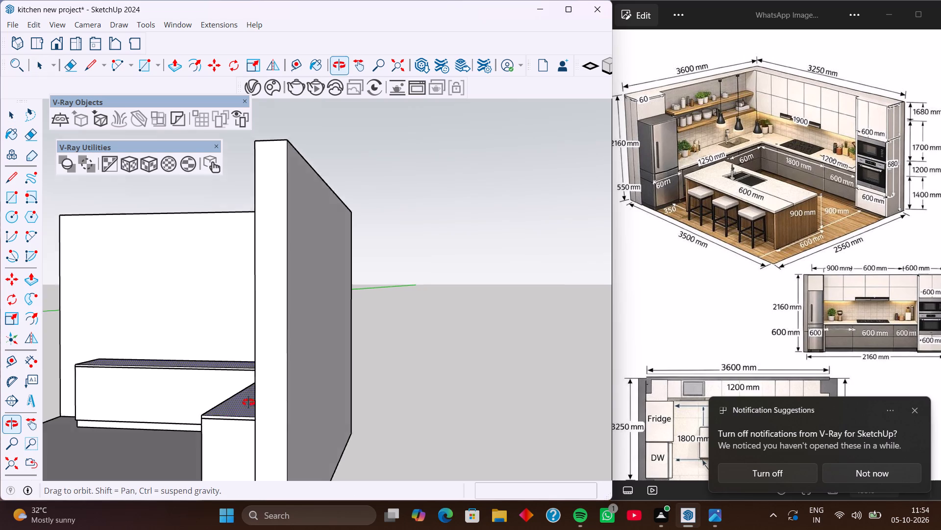
{"action": "middle_click_drag", "start_coordinate": [248, 402], "coordinate": [292, 386]}
{"action": "scroll", "coordinate": [272, 402], "scroll_direction": "up", "scroll_amount": 14}
{"action": "middle_click_drag", "start_coordinate": [267, 385], "coordinate": [274, 399]}
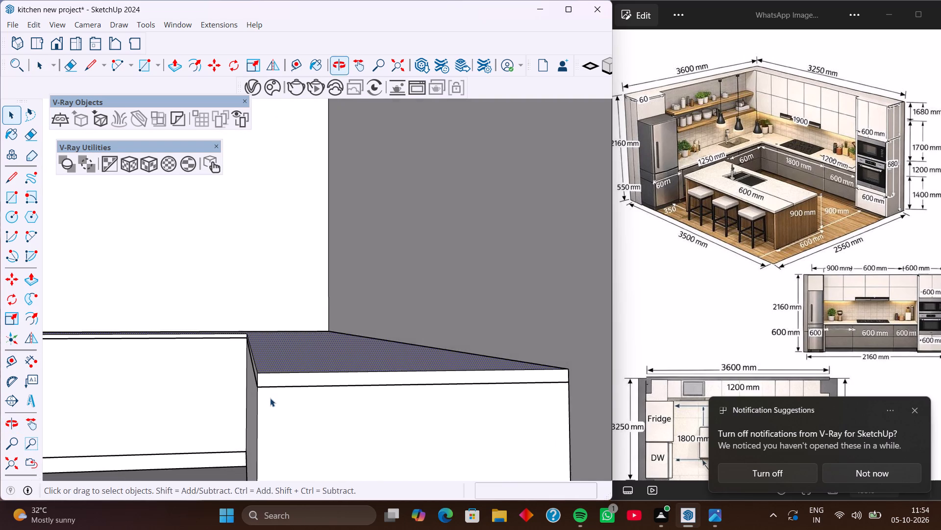
{"action": "scroll", "coordinate": [263, 388], "scroll_direction": "up", "scroll_amount": 6}
{"action": "middle_click_drag", "start_coordinate": [261, 379], "coordinate": [321, 384]}
{"action": "middle_click_drag", "start_coordinate": [229, 379], "coordinate": [285, 394]}
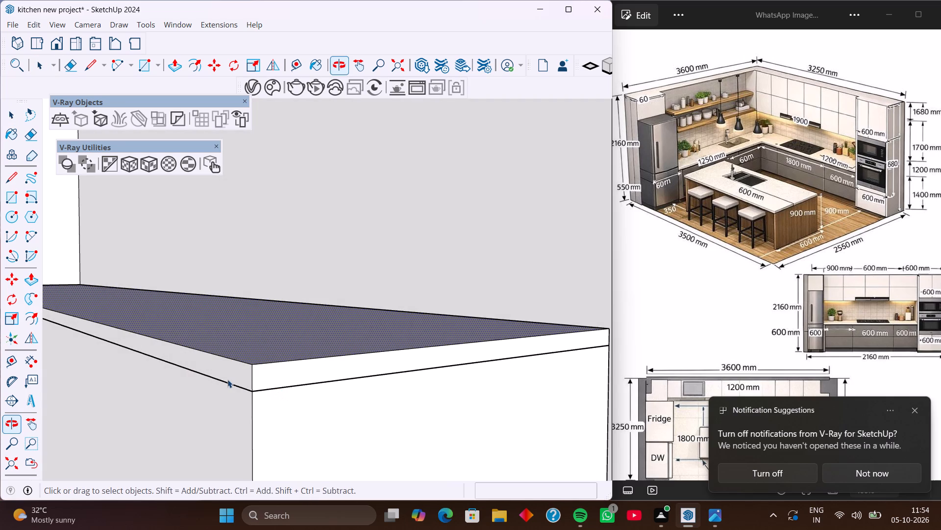
{"action": "left_click", "coordinate": [226, 379]}
{"action": "key", "text": "p"}
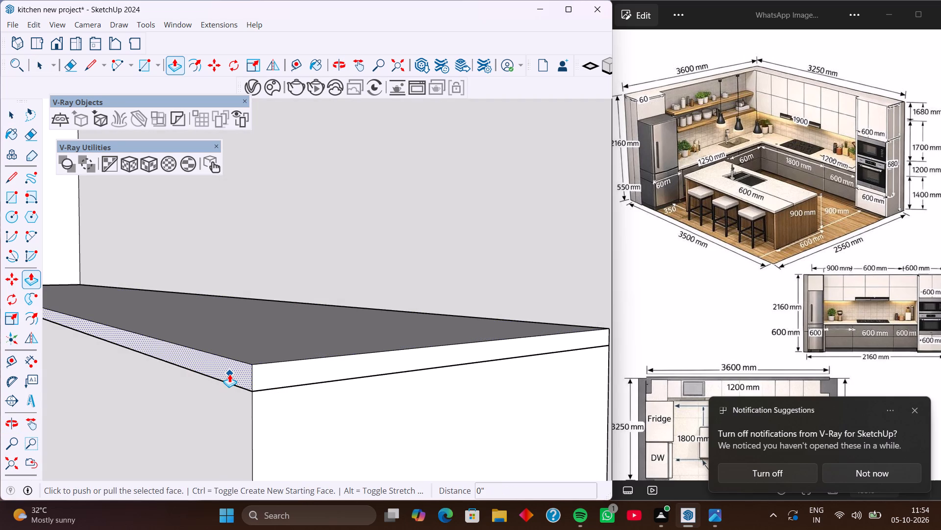
{"action": "left_click", "coordinate": [229, 374]}
{"action": "key", "text": "1"}
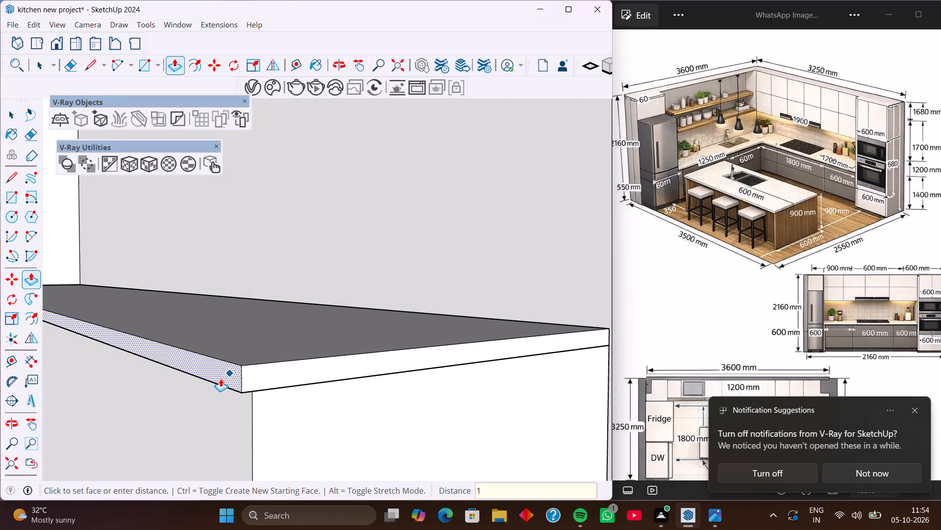
{"action": "key", "text": "Return"}
Push/Pull the front edge face of the countertop's back-wall leg outward by 1".
{"action": "scroll", "coordinate": [192, 386], "scroll_direction": "down", "scroll_amount": 11}
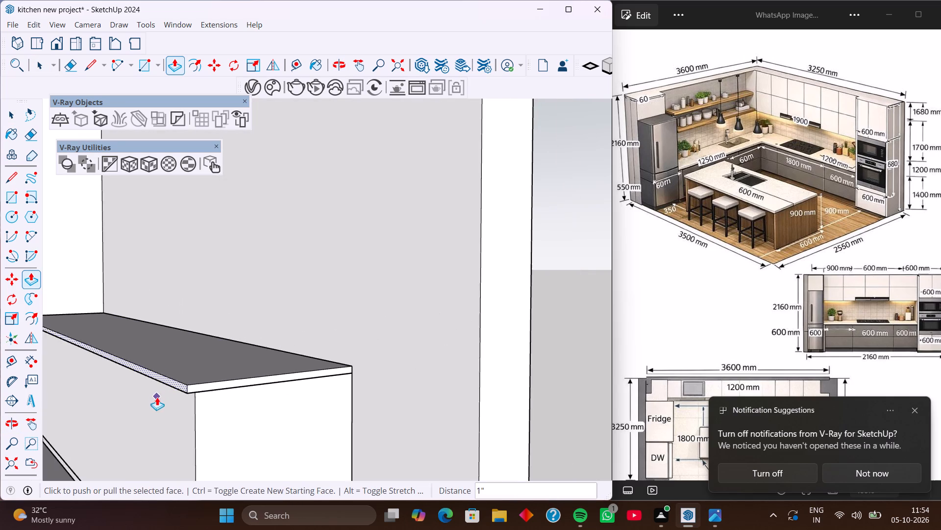
{"action": "middle_click_drag", "start_coordinate": [157, 397], "coordinate": [622, 505], "text": "shift"}
{"action": "scroll", "coordinate": [168, 397], "scroll_direction": "up", "scroll_amount": 5}
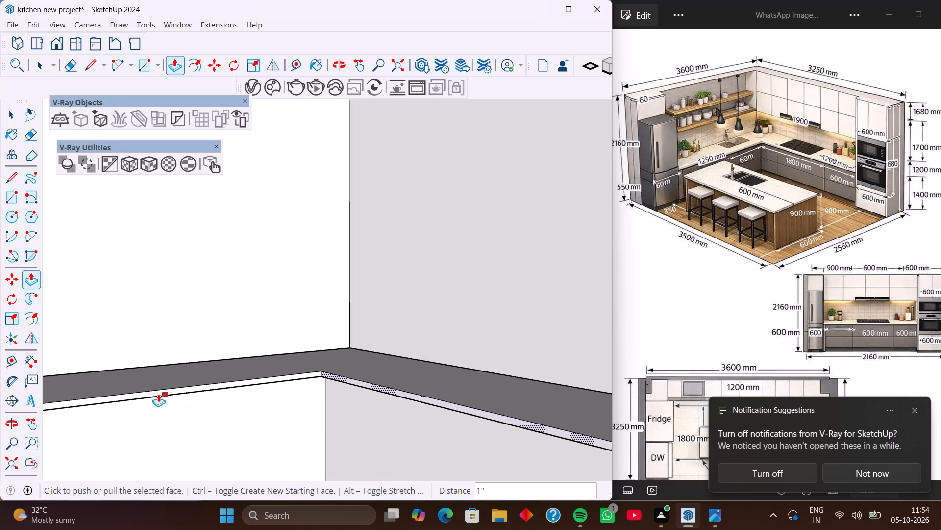
{"action": "scroll", "coordinate": [158, 394], "scroll_direction": "up", "scroll_amount": 5}
{"action": "key", "text": "space"}
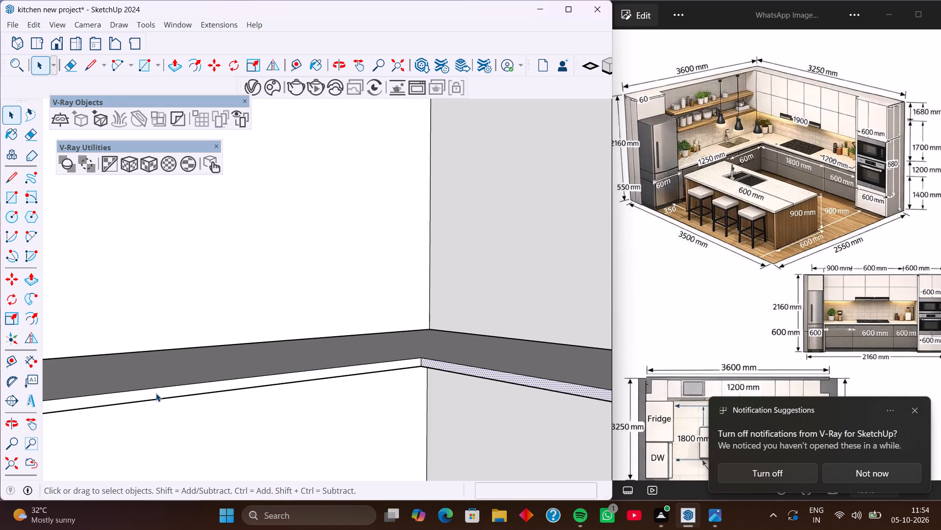
{"action": "left_click", "coordinate": [156, 393]}
{"action": "key", "text": "p"}
{"action": "left_click", "coordinate": [156, 393]}
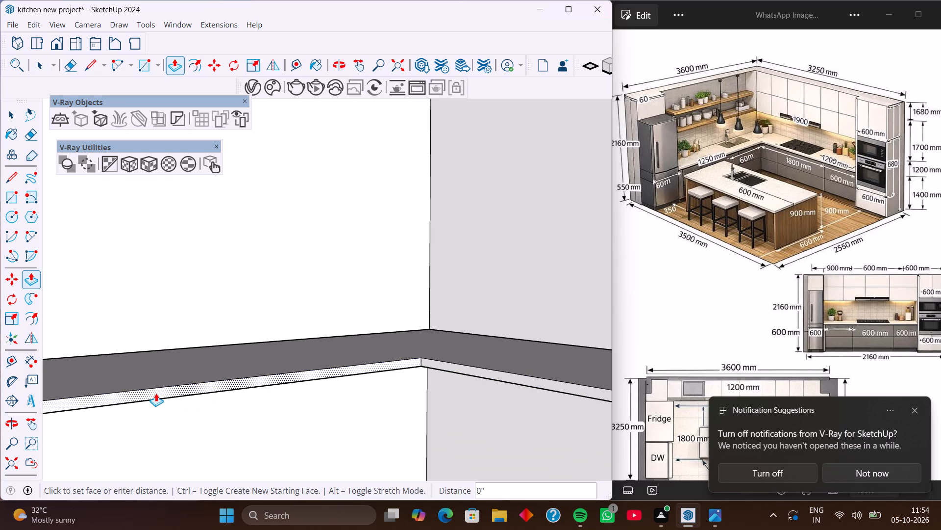
{"action": "key", "text": "1"}
{"action": "key", "text": "Return"}
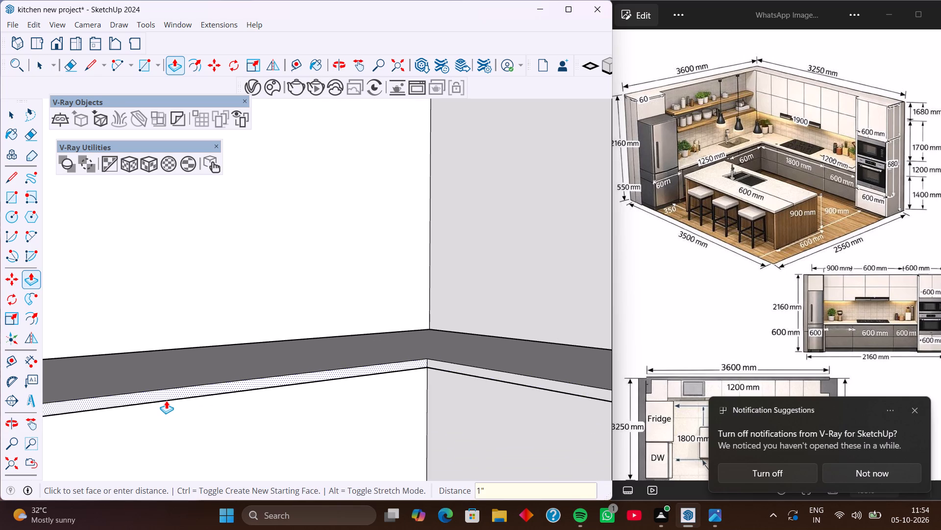
Draw an arc with a bulge of about 1/2" across the full thickness of the side leg's end face, near its front corner.
{"action": "scroll", "coordinate": [267, 369], "scroll_direction": "down", "scroll_amount": 14}
{"action": "middle_click_drag", "start_coordinate": [213, 385], "coordinate": [328, 318], "text": "shift"}
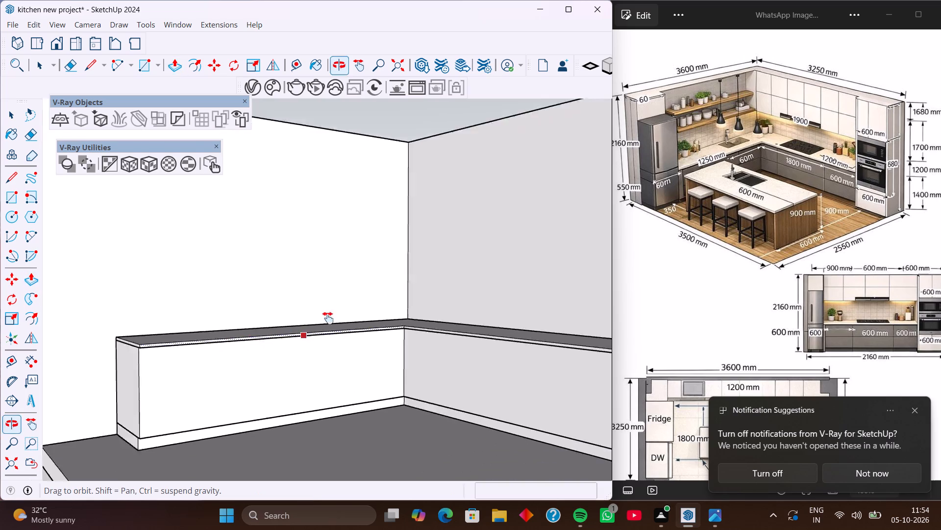
{"action": "middle_click_drag", "start_coordinate": [328, 318], "coordinate": [341, 305], "text": "shift"}
{"action": "middle_click_drag", "start_coordinate": [224, 317], "coordinate": [371, 364]}
{"action": "middle_click_drag", "start_coordinate": [262, 350], "coordinate": [358, 345]}
{"action": "scroll", "coordinate": [387, 347], "scroll_direction": "up", "scroll_amount": 8}
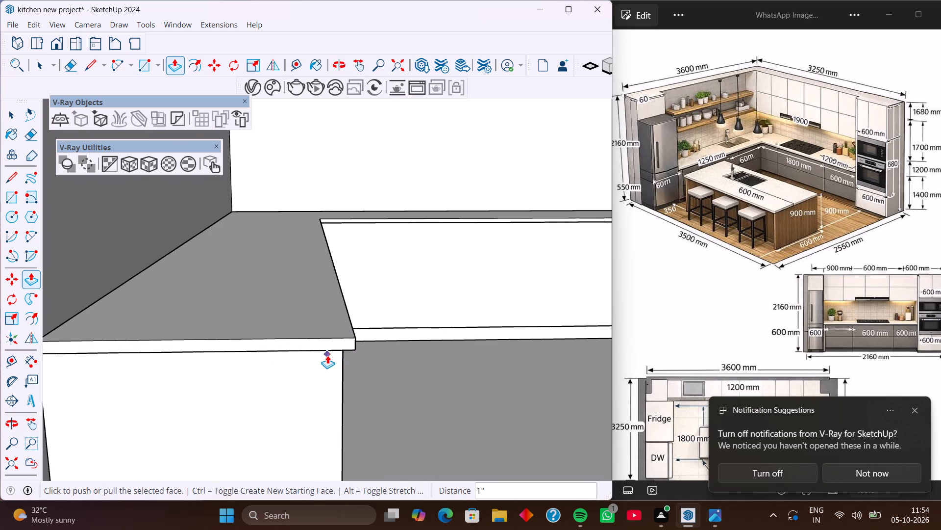
{"action": "middle_click_drag", "start_coordinate": [327, 355], "coordinate": [347, 332]}
{"action": "scroll", "coordinate": [339, 358], "scroll_direction": "up", "scroll_amount": 5}
{"action": "middle_click_drag", "start_coordinate": [354, 341], "coordinate": [346, 339]}
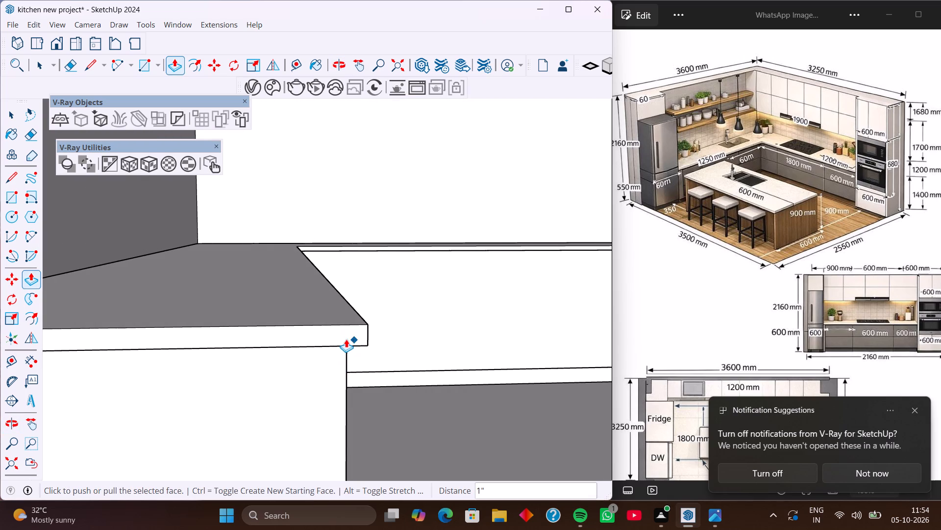
{"action": "key", "text": "a"}
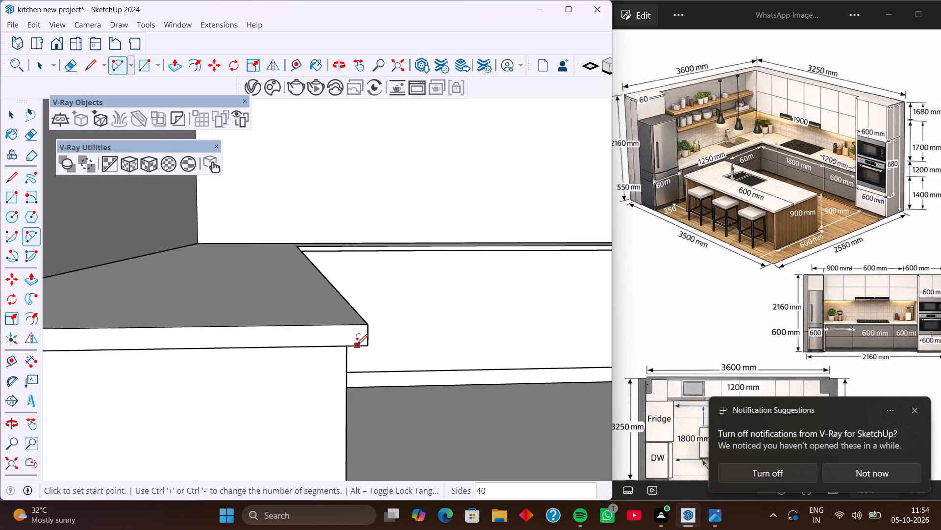
{"action": "left_click", "coordinate": [355, 345]}
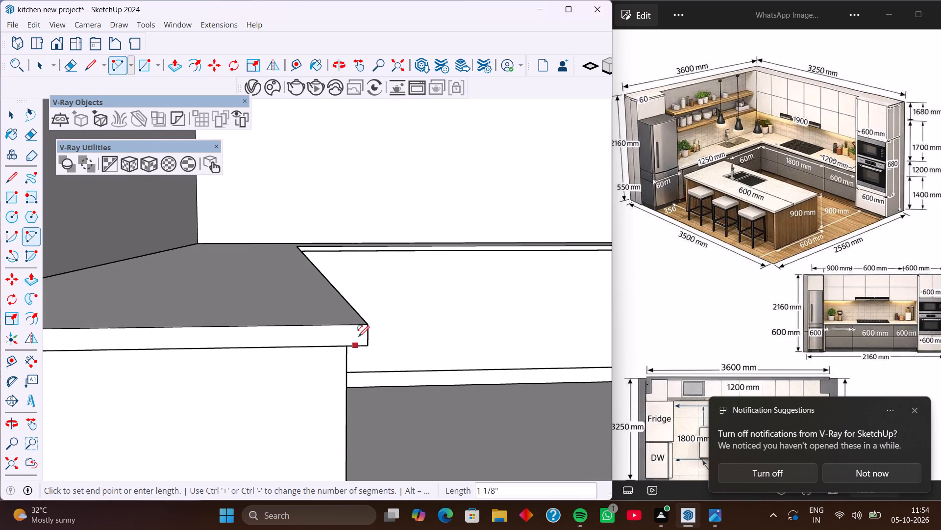
{"action": "left_click", "coordinate": [353, 326]}
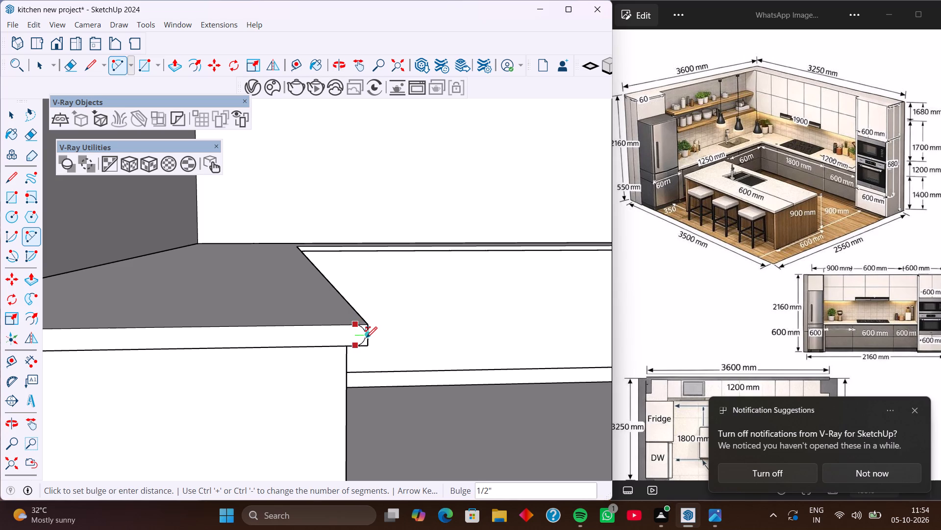
{"action": "left_click", "coordinate": [366, 338]}
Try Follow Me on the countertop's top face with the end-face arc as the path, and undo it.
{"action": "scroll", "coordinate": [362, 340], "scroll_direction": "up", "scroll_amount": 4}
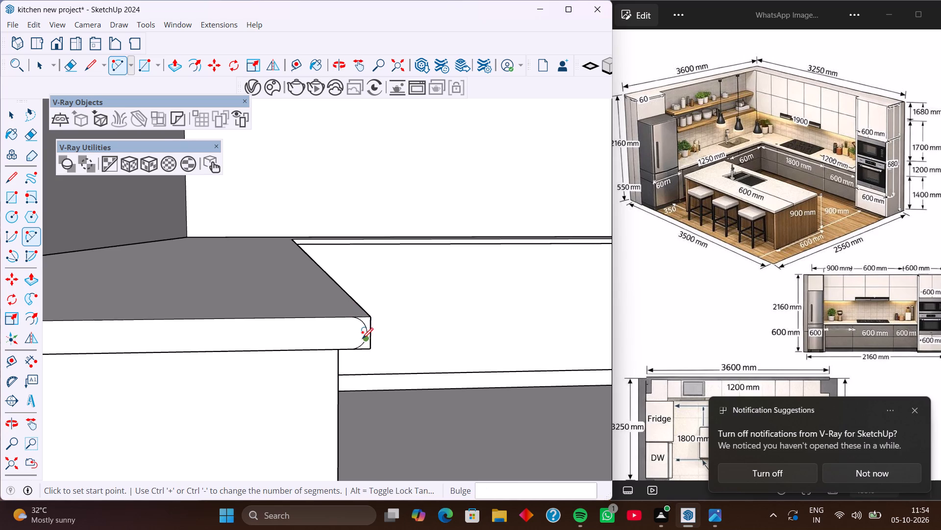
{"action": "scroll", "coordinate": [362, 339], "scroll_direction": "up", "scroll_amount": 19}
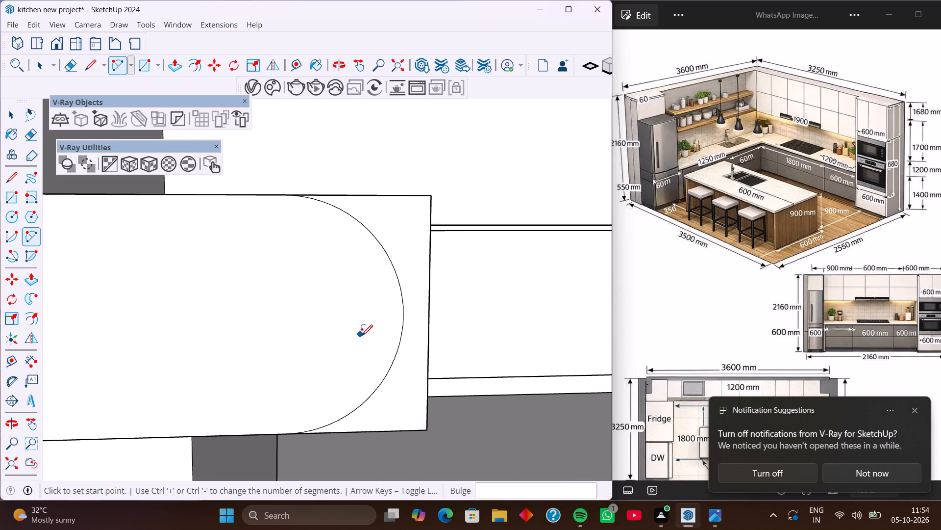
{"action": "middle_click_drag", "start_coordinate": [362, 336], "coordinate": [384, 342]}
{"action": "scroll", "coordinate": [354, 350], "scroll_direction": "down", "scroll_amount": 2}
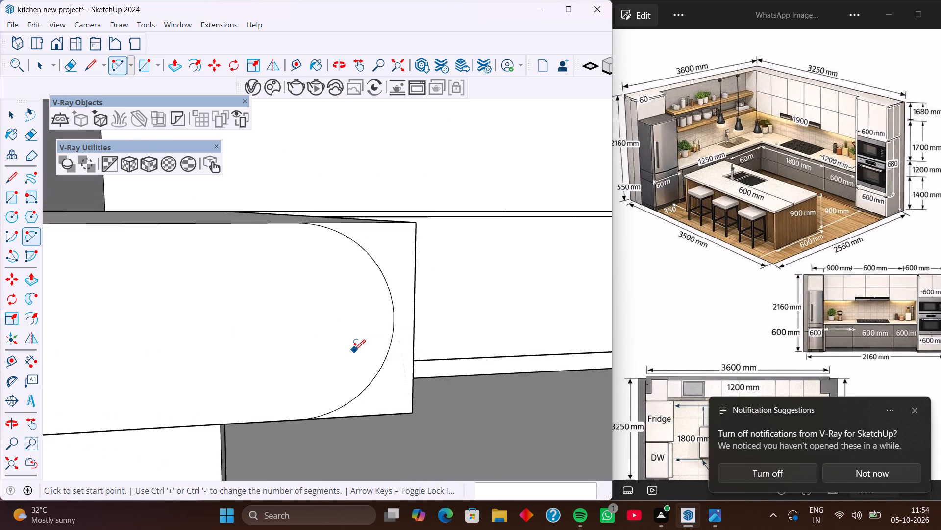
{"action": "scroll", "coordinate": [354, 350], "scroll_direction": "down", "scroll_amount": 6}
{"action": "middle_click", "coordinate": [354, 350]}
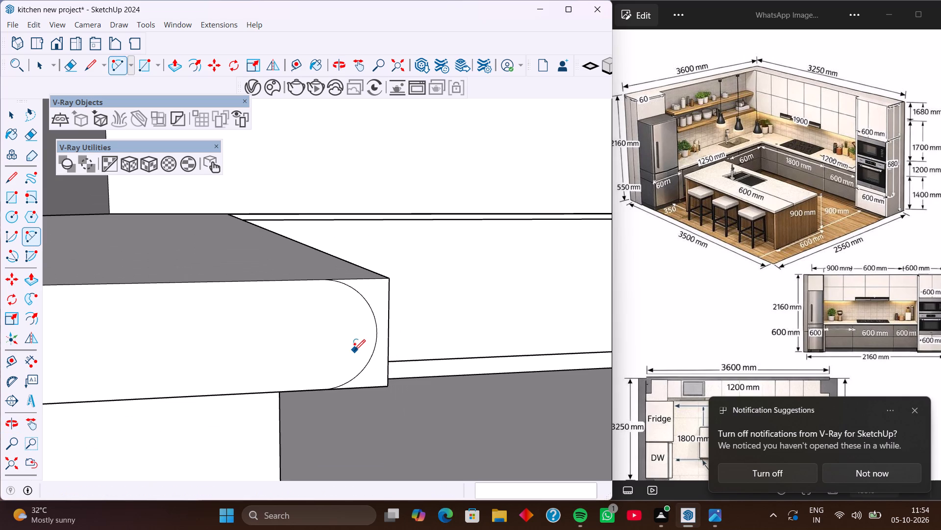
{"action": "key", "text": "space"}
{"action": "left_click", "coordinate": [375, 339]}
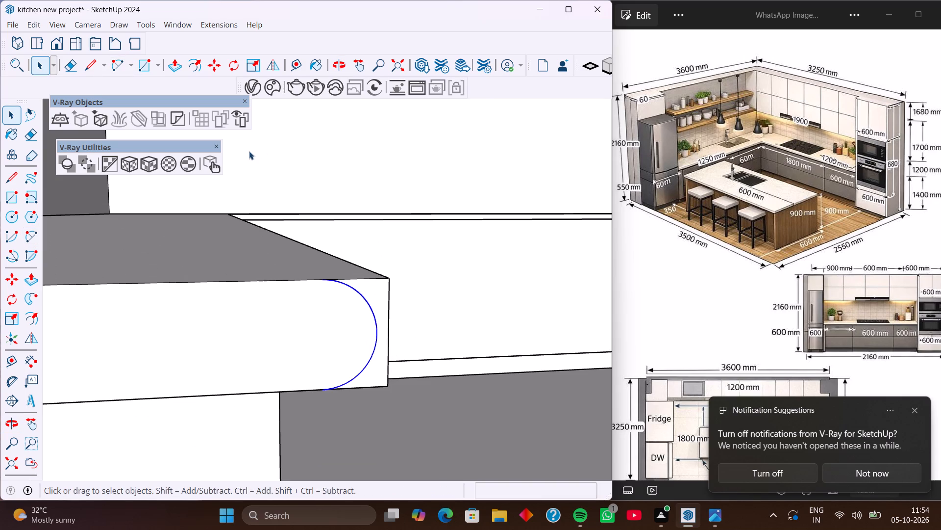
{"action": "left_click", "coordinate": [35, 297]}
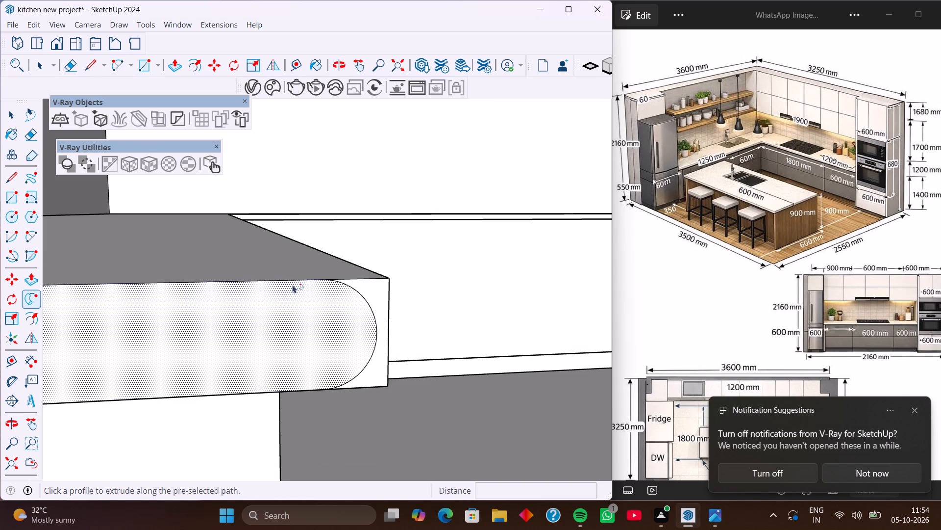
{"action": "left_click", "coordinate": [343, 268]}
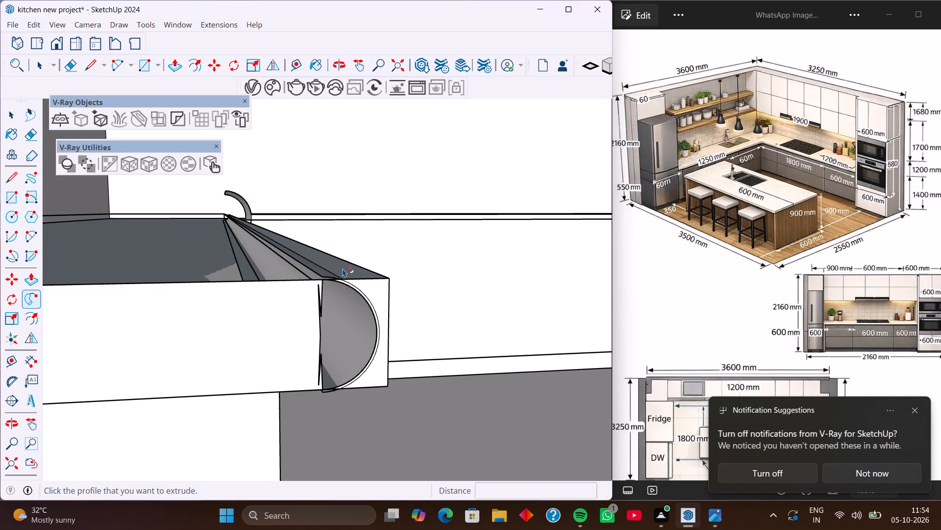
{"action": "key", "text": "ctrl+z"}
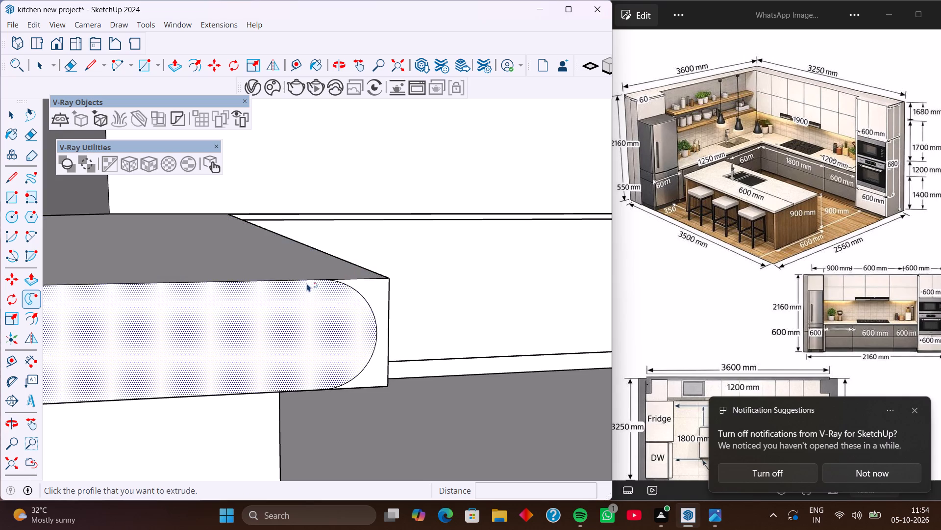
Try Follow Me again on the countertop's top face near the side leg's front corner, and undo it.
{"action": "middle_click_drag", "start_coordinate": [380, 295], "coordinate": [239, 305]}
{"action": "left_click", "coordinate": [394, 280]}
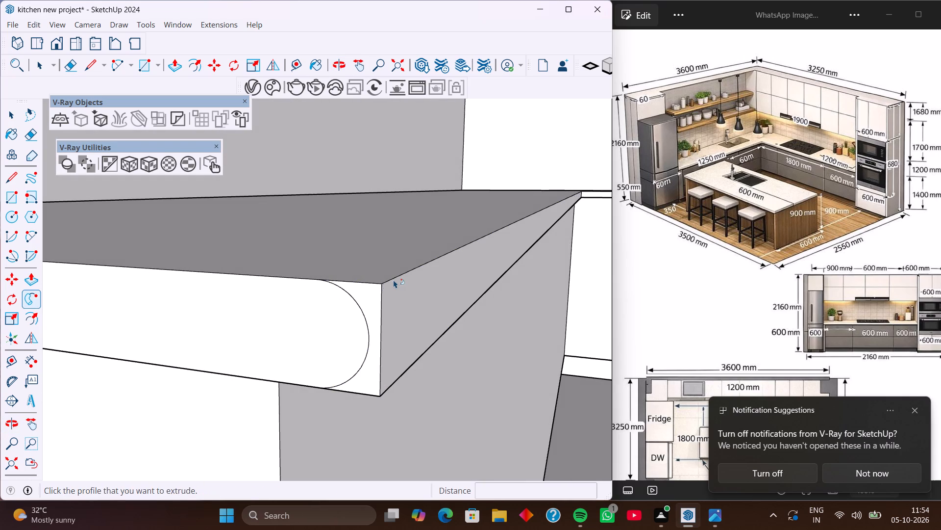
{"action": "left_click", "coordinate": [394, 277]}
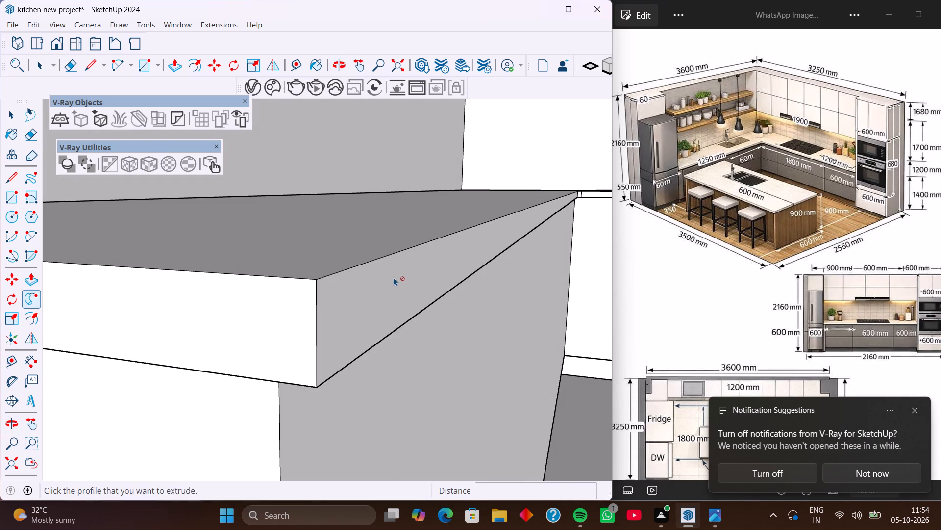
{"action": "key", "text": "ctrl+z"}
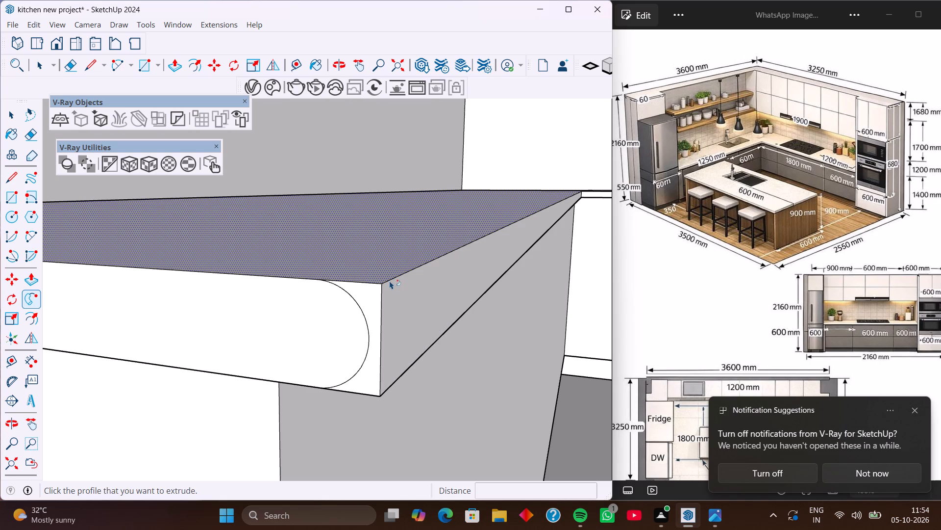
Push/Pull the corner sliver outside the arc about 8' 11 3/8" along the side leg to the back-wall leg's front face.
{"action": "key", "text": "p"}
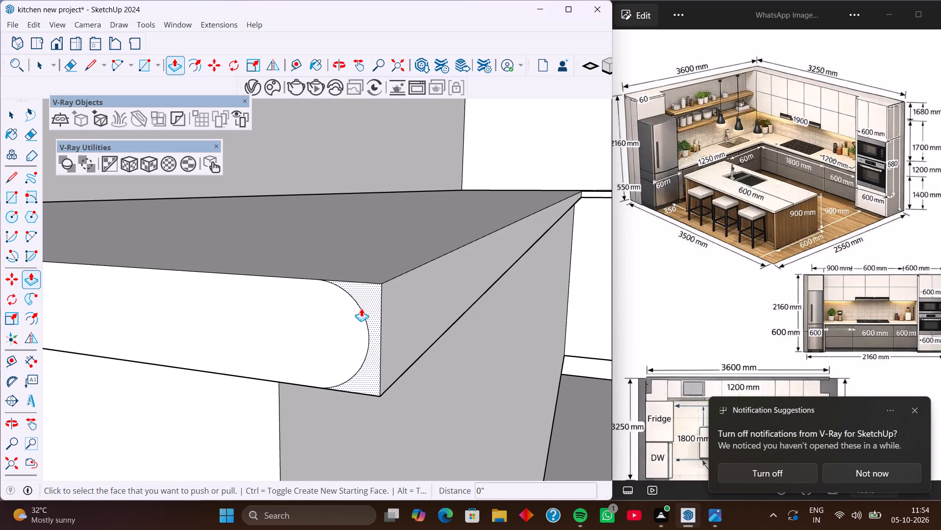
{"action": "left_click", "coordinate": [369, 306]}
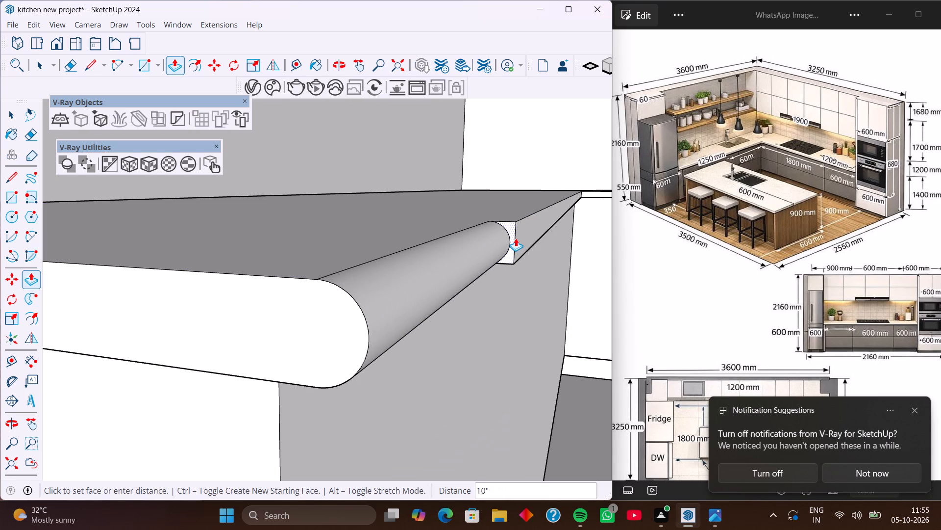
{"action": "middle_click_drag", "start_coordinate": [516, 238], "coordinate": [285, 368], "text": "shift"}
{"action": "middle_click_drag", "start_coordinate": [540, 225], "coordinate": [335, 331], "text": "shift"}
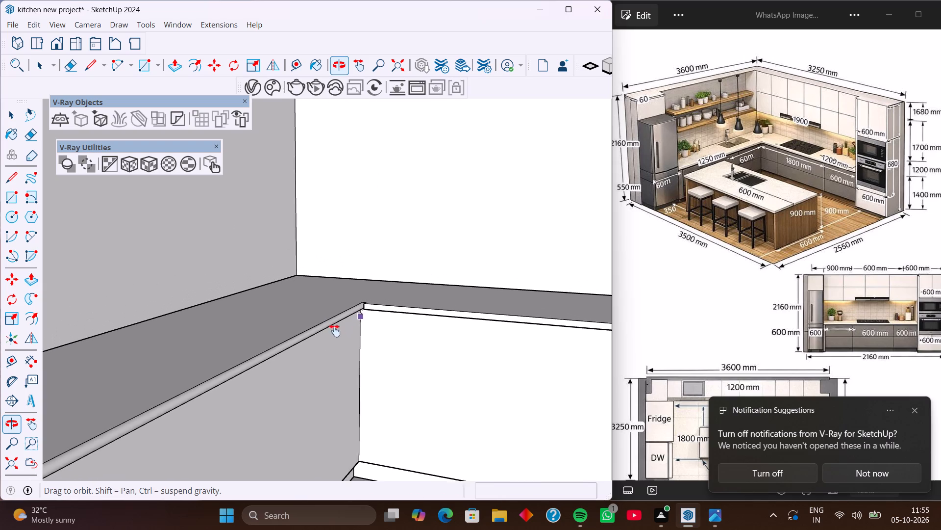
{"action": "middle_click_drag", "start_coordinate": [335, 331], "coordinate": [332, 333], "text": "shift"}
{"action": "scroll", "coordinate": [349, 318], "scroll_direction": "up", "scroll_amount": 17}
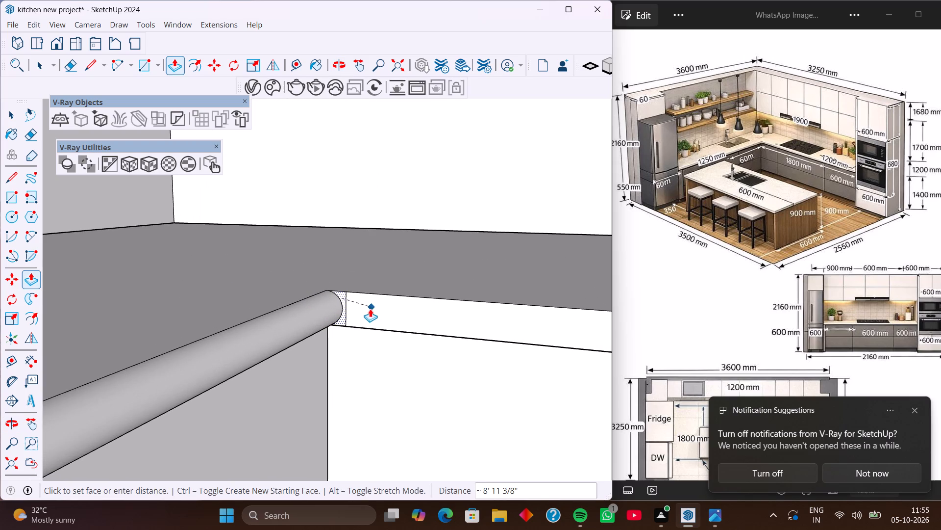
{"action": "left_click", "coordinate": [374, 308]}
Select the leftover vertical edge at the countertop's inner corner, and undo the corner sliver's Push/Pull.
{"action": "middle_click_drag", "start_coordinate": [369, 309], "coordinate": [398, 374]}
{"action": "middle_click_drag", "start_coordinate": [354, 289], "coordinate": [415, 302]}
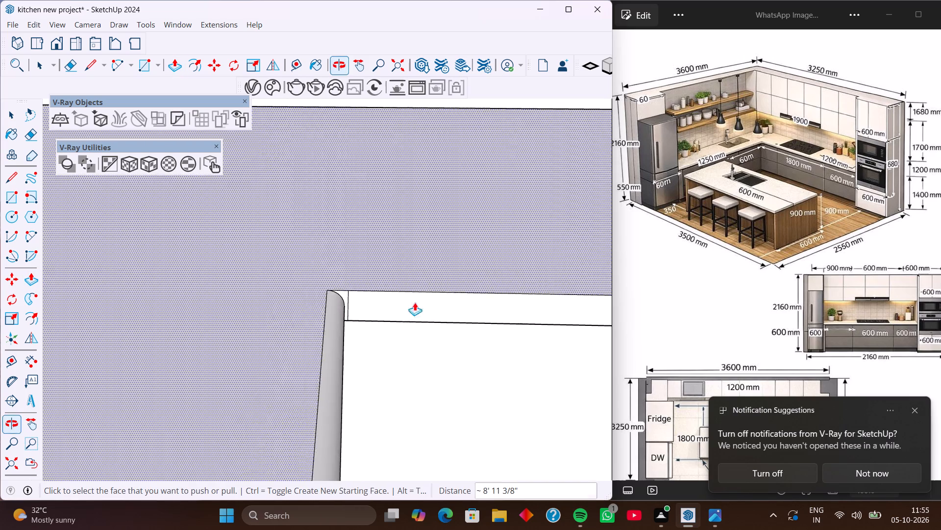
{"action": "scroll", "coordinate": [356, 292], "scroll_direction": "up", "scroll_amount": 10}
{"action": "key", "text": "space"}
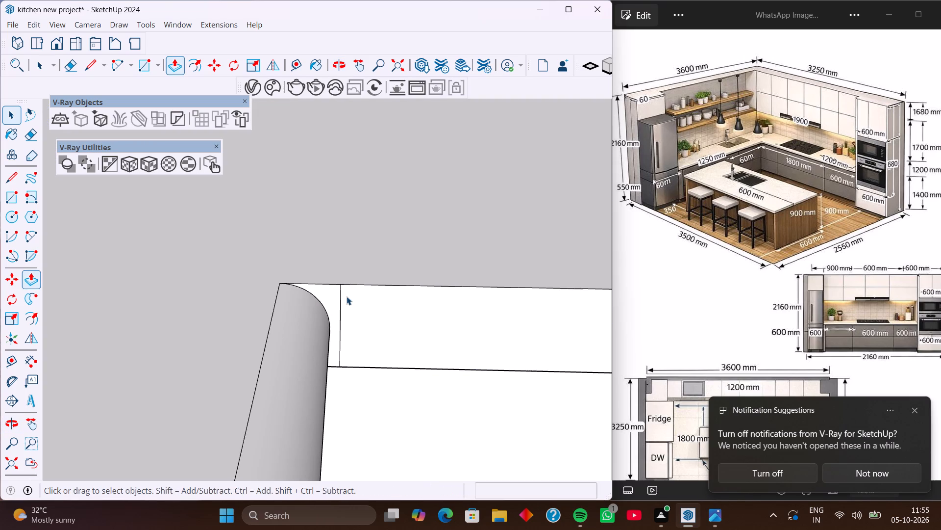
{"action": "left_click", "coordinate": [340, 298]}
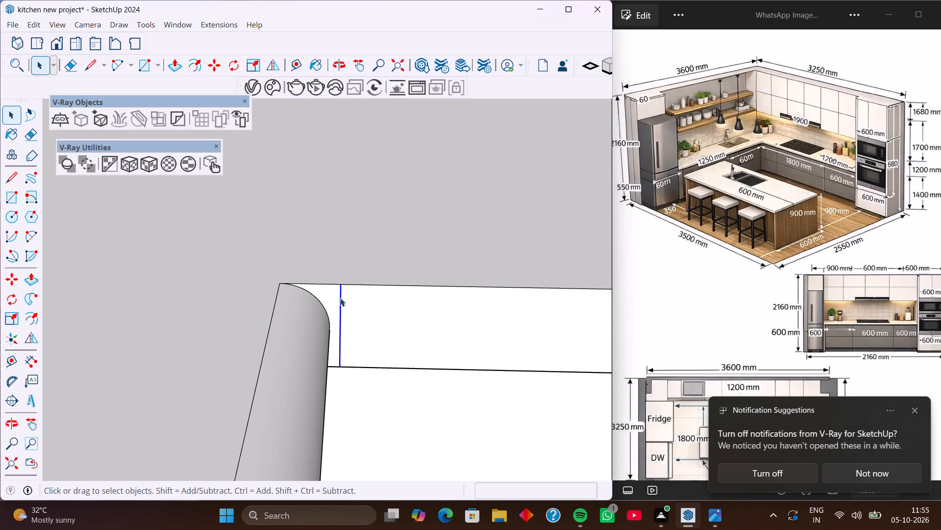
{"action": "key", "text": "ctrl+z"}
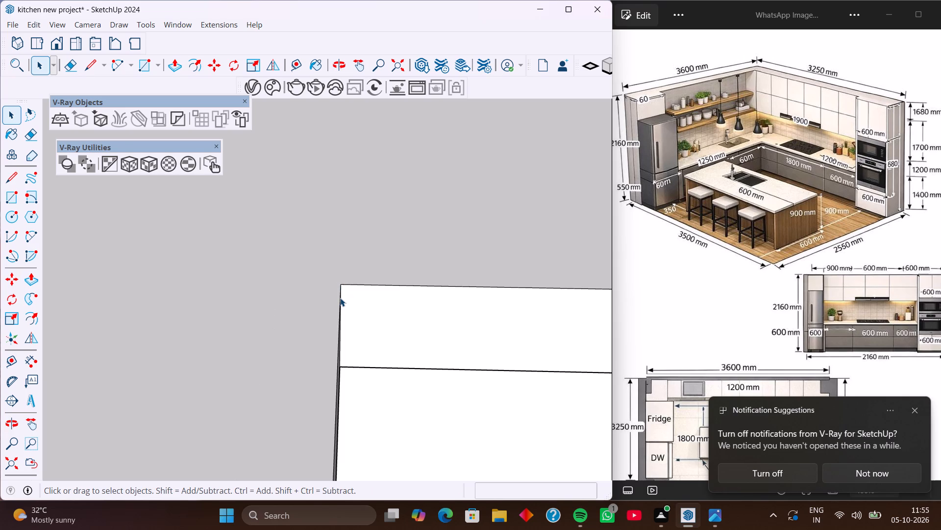
Round the front edge of the countertop's side leg using Follow Me with the end-face arc as the path.
{"action": "scroll", "coordinate": [284, 319], "scroll_direction": "down", "scroll_amount": 20}
{"action": "scroll", "coordinate": [284, 319], "scroll_direction": "down", "scroll_amount": 8}
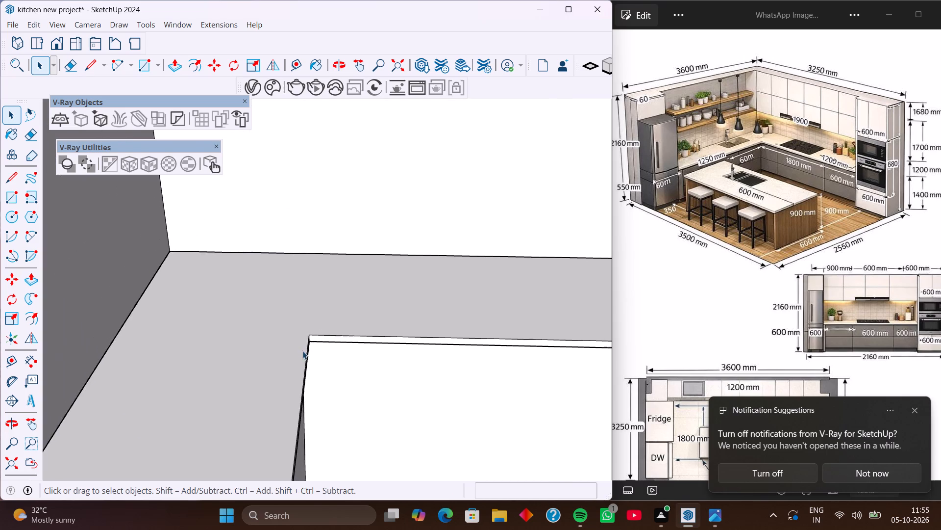
{"action": "middle_click_drag", "start_coordinate": [303, 362], "coordinate": [359, 190]}
{"action": "middle_click_drag", "start_coordinate": [393, 375], "coordinate": [337, 179], "text": "shift"}
{"action": "middle_click_drag", "start_coordinate": [278, 323], "coordinate": [449, 330], "text": "shift"}
{"action": "scroll", "coordinate": [370, 328], "scroll_direction": "up", "scroll_amount": 1, "text": "shift"}
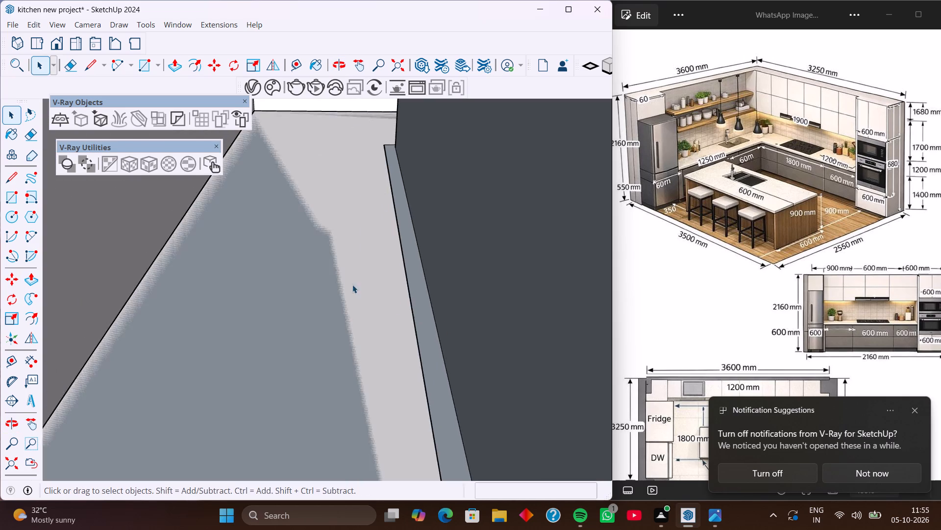
{"action": "scroll", "coordinate": [324, 278], "scroll_direction": "down", "scroll_amount": 20}
{"action": "scroll", "coordinate": [324, 278], "scroll_direction": "down", "scroll_amount": 16}
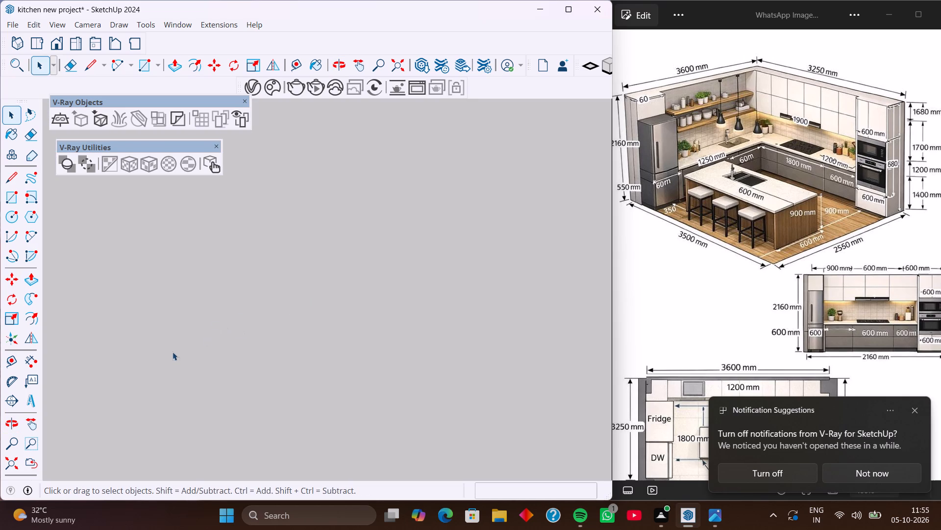
{"action": "scroll", "coordinate": [173, 352], "scroll_direction": "down", "scroll_amount": 6}
{"action": "scroll", "coordinate": [408, 293], "scroll_direction": "down", "scroll_amount": 6}
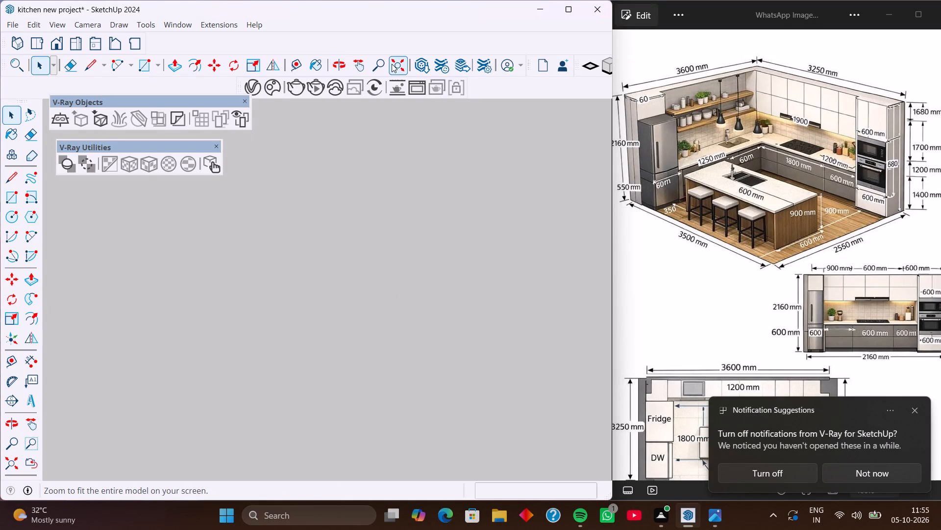
{"action": "left_click", "coordinate": [392, 64]}
{"action": "scroll", "coordinate": [77, 275], "scroll_direction": "up", "scroll_amount": 6}
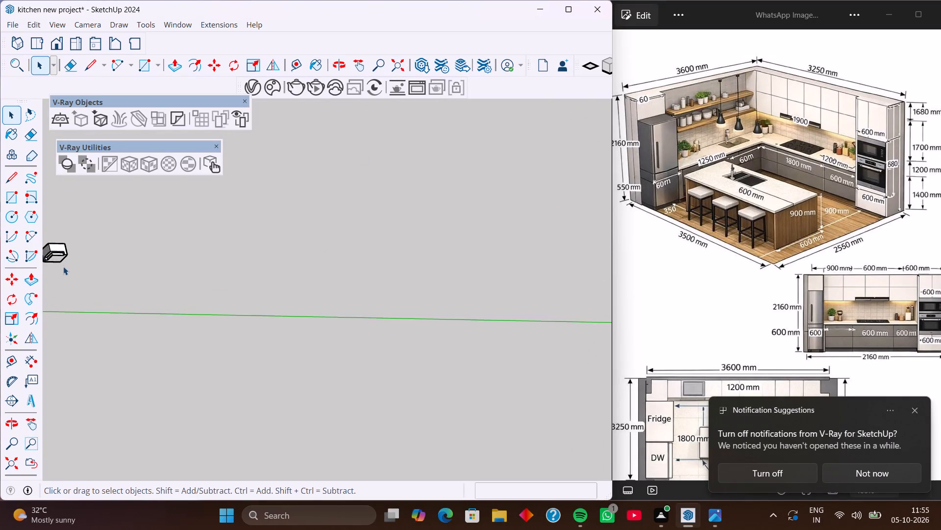
{"action": "scroll", "coordinate": [63, 266], "scroll_direction": "up", "scroll_amount": 4}
{"action": "middle_click_drag", "start_coordinate": [66, 265], "coordinate": [223, 307], "text": "shift"}
{"action": "scroll", "coordinate": [214, 297], "scroll_direction": "up", "scroll_amount": 13}
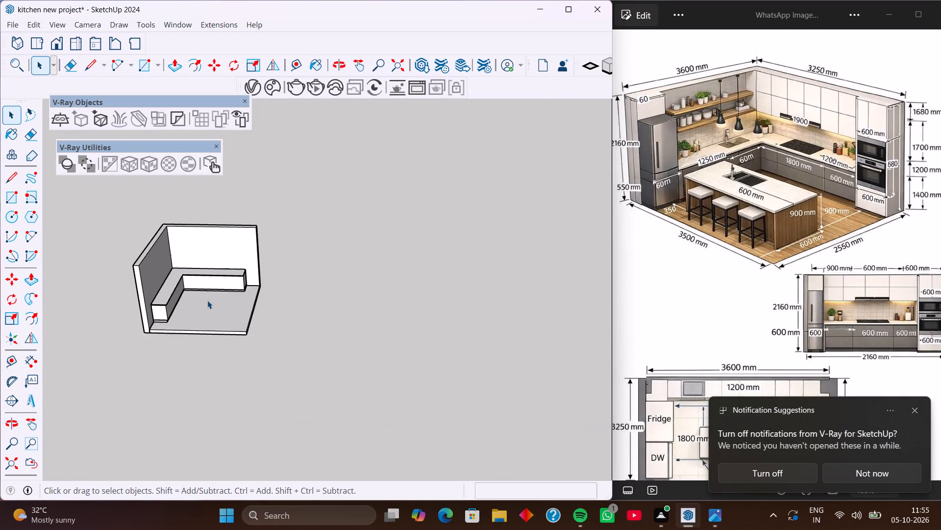
{"action": "scroll", "coordinate": [207, 300], "scroll_direction": "up", "scroll_amount": 8}
{"action": "middle_click_drag", "start_coordinate": [206, 301], "coordinate": [203, 294]}
{"action": "scroll", "coordinate": [159, 294], "scroll_direction": "up", "scroll_amount": 5}
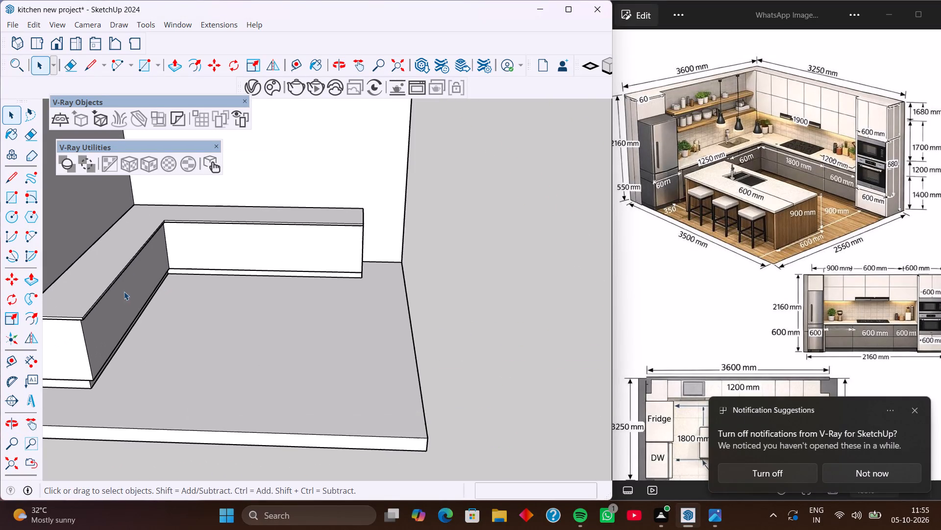
{"action": "middle_click_drag", "start_coordinate": [124, 291], "coordinate": [181, 272], "text": "shift"}
{"action": "scroll", "coordinate": [124, 330], "scroll_direction": "up", "scroll_amount": 14}
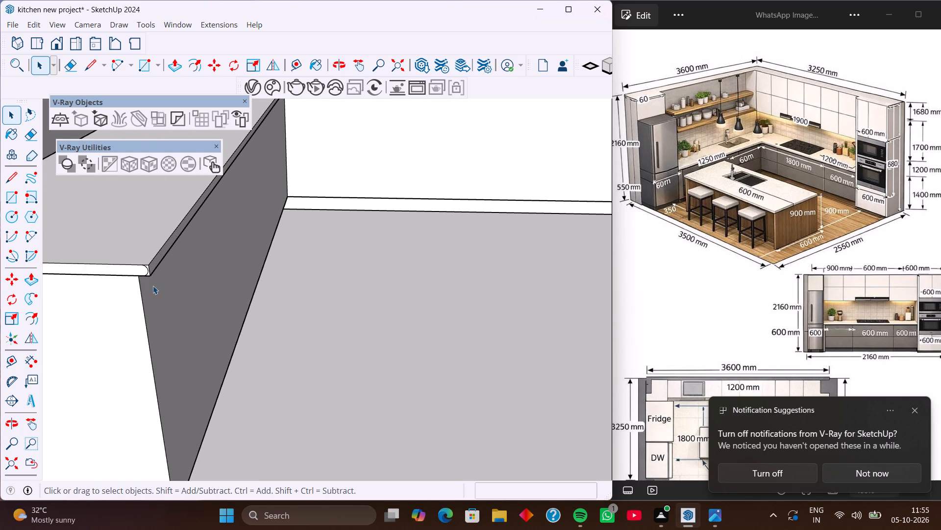
{"action": "middle_click_drag", "start_coordinate": [153, 286], "coordinate": [143, 357], "text": "shift"}
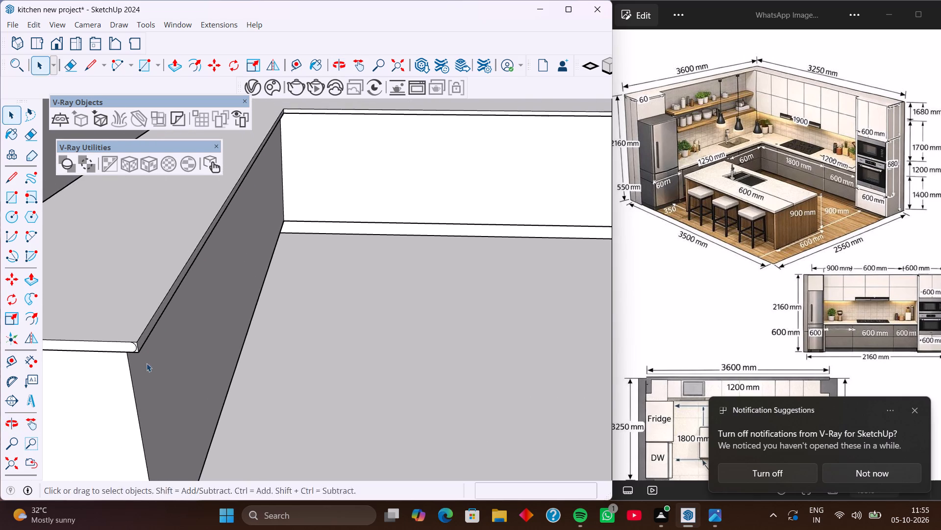
{"action": "middle_click_drag", "start_coordinate": [147, 363], "coordinate": [212, 285]}
{"action": "scroll", "coordinate": [112, 348], "scroll_direction": "up", "scroll_amount": 5}
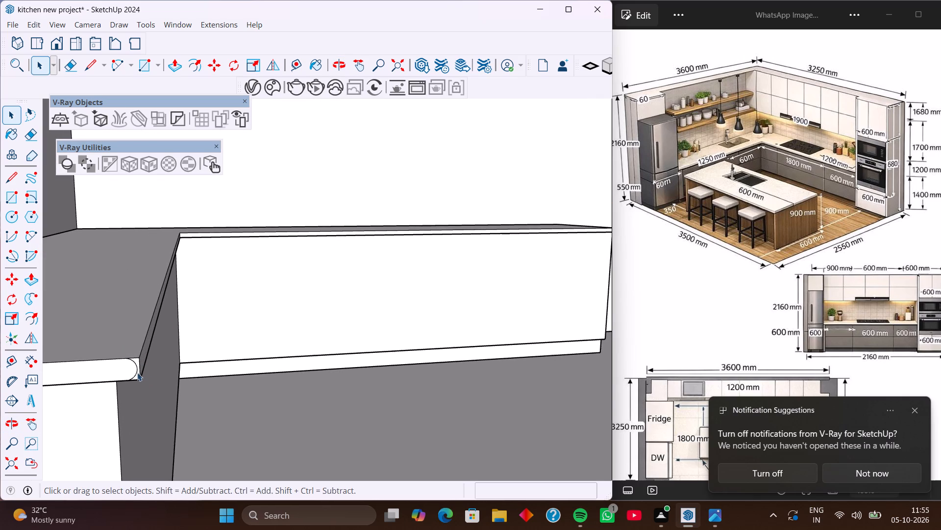
{"action": "left_click", "coordinate": [137, 371]}
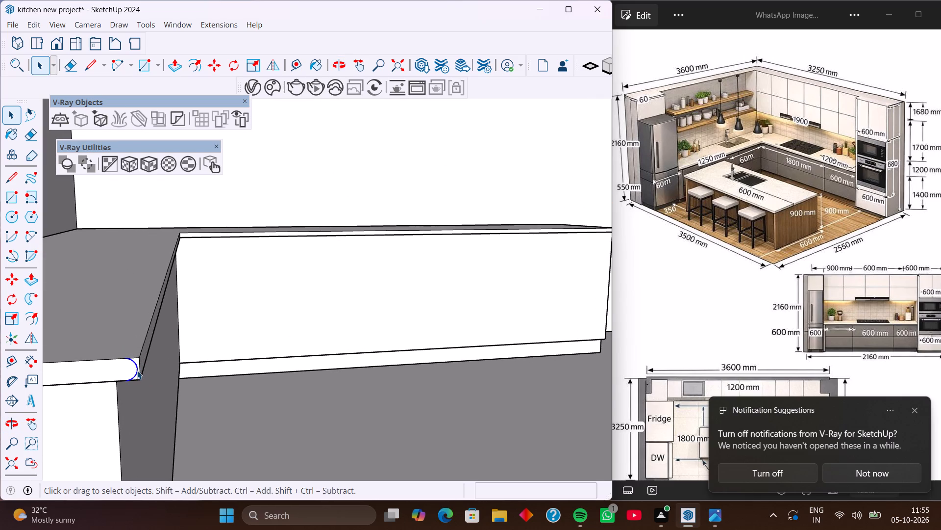
{"action": "left_click", "coordinate": [35, 308]}
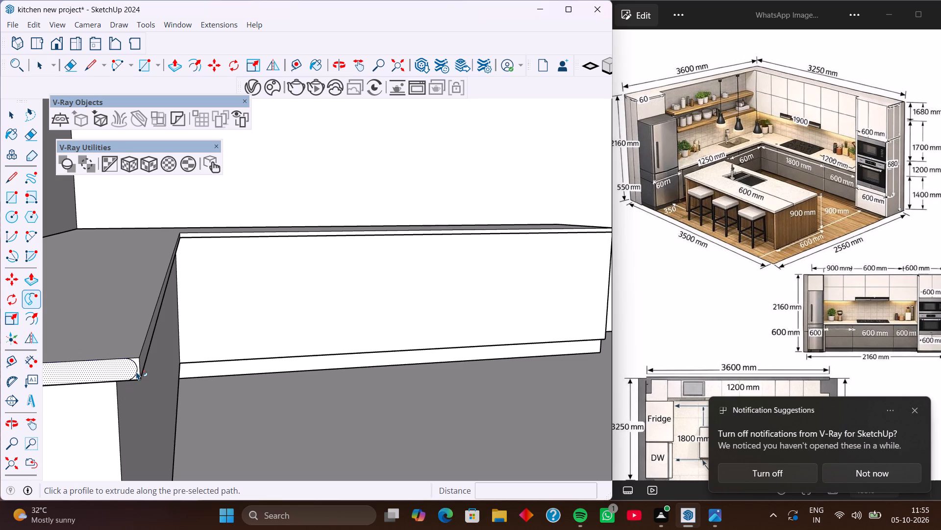
{"action": "left_click", "coordinate": [138, 373]}
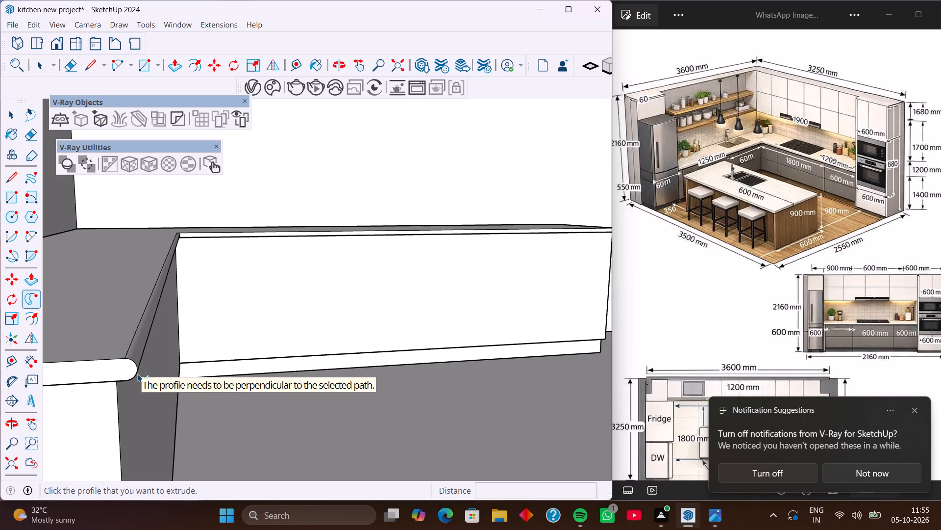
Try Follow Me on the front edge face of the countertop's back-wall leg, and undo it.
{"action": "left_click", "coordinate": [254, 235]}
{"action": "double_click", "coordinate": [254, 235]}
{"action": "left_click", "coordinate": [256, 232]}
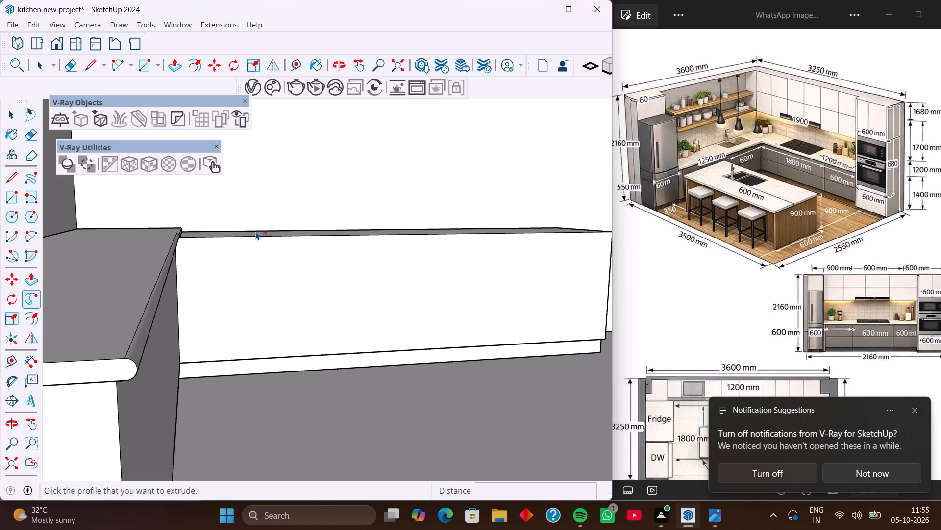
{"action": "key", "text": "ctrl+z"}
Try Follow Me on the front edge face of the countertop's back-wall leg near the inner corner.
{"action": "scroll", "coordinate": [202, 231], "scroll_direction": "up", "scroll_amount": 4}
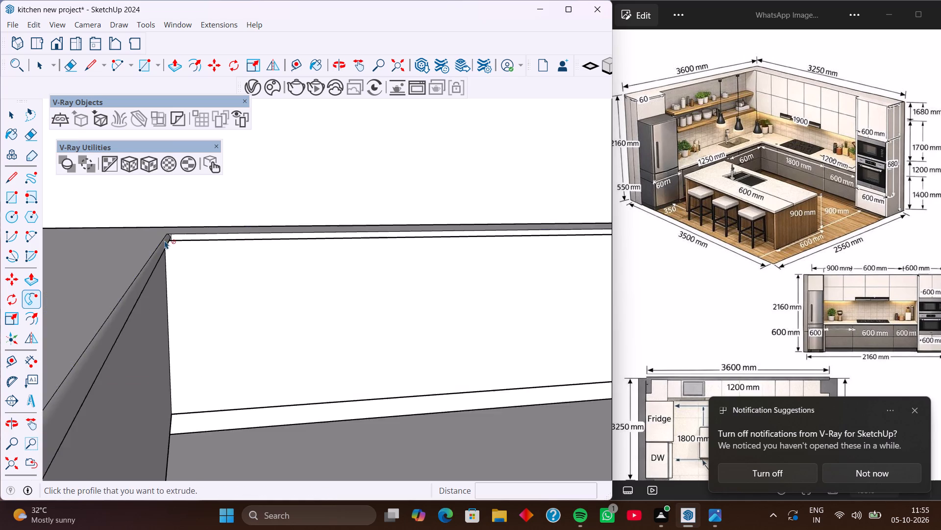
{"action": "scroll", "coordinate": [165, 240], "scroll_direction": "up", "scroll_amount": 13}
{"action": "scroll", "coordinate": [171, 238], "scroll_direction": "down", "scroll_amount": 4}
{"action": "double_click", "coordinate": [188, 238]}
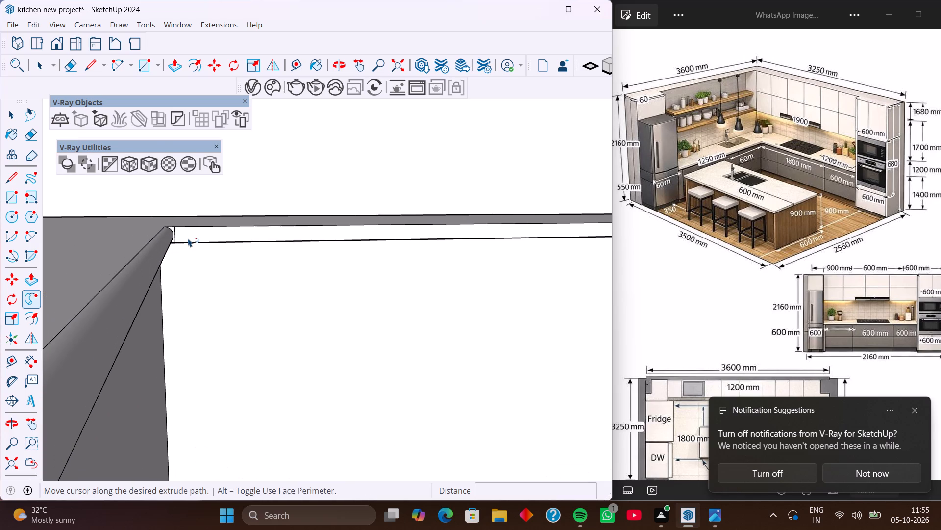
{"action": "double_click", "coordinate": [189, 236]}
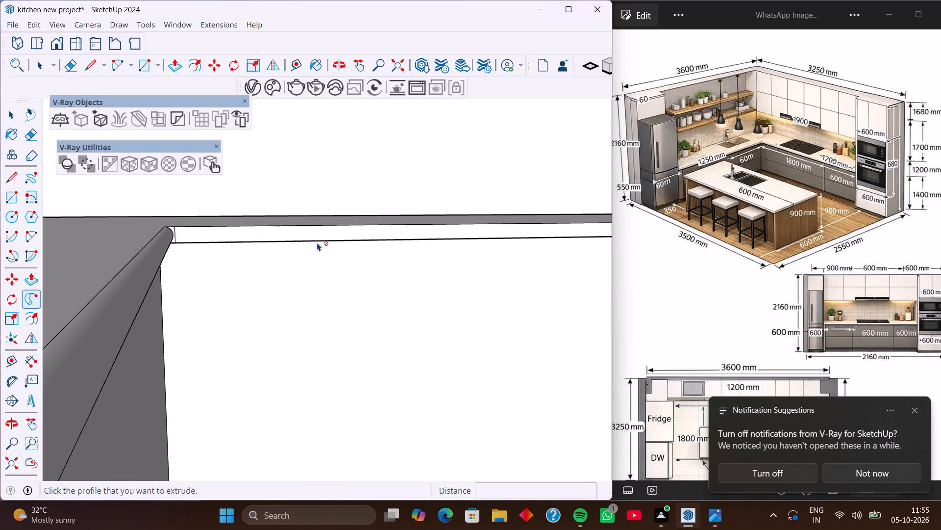
Dismiss the V-Ray notification suggestion without turning the notifications off.
{"action": "scroll", "coordinate": [290, 258], "scroll_direction": "down", "scroll_amount": 5}
{"action": "middle_click_drag", "start_coordinate": [231, 268], "coordinate": [83, 274]}
{"action": "scroll", "coordinate": [126, 284], "scroll_direction": "down", "scroll_amount": 12}
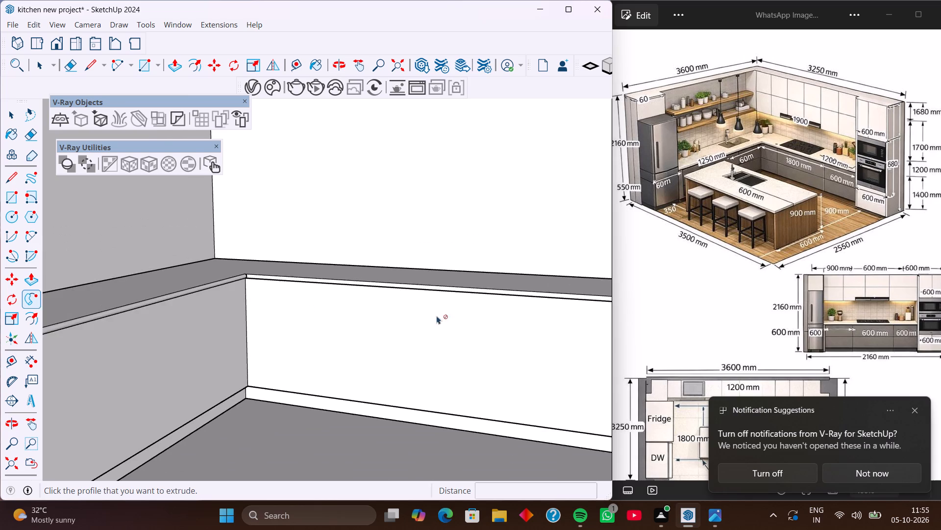
{"action": "scroll", "coordinate": [437, 316], "scroll_direction": "down", "scroll_amount": 2}
{"action": "middle_click_drag", "start_coordinate": [466, 328], "coordinate": [281, 303]}
{"action": "scroll", "coordinate": [341, 318], "scroll_direction": "down", "scroll_amount": 6}
{"action": "scroll", "coordinate": [473, 380], "scroll_direction": "up", "scroll_amount": 5}
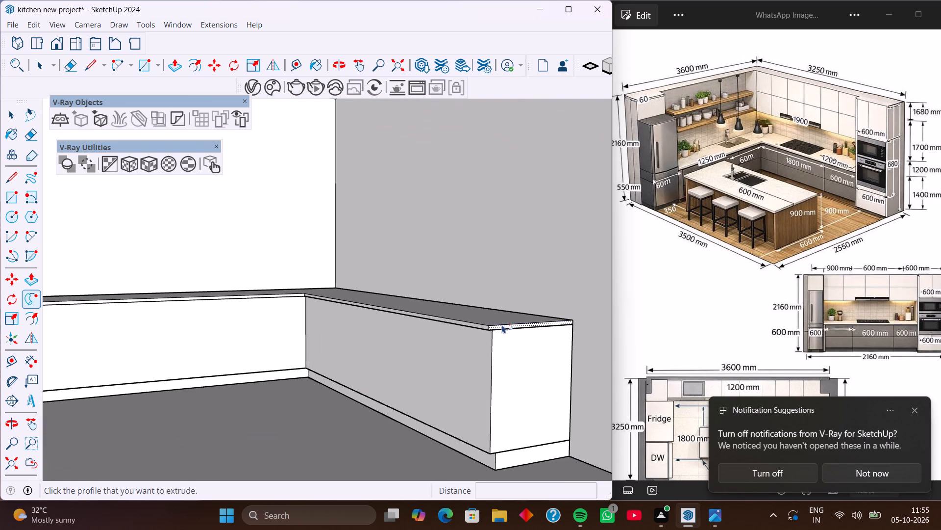
{"action": "scroll", "coordinate": [502, 325], "scroll_direction": "up", "scroll_amount": 4}
{"action": "middle_click_drag", "start_coordinate": [504, 329], "coordinate": [448, 339]}
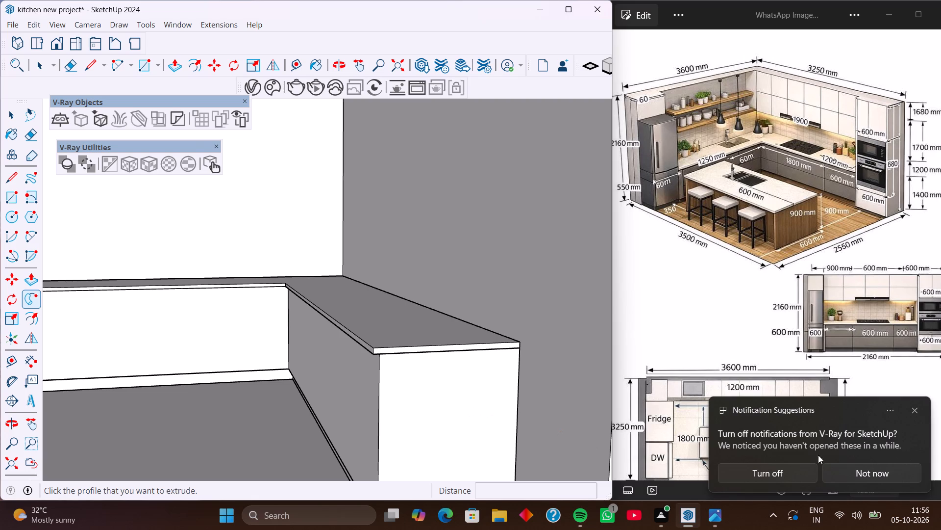
{"action": "left_click", "coordinate": [870, 474]}
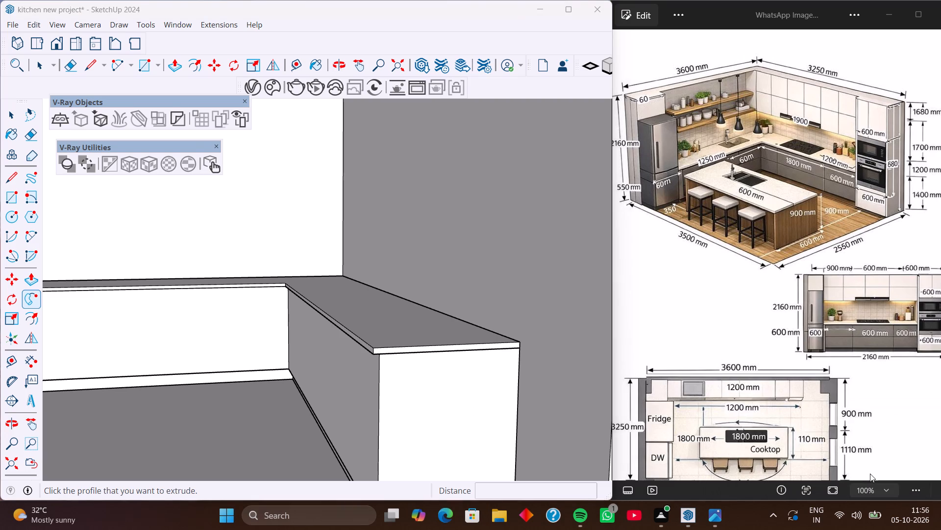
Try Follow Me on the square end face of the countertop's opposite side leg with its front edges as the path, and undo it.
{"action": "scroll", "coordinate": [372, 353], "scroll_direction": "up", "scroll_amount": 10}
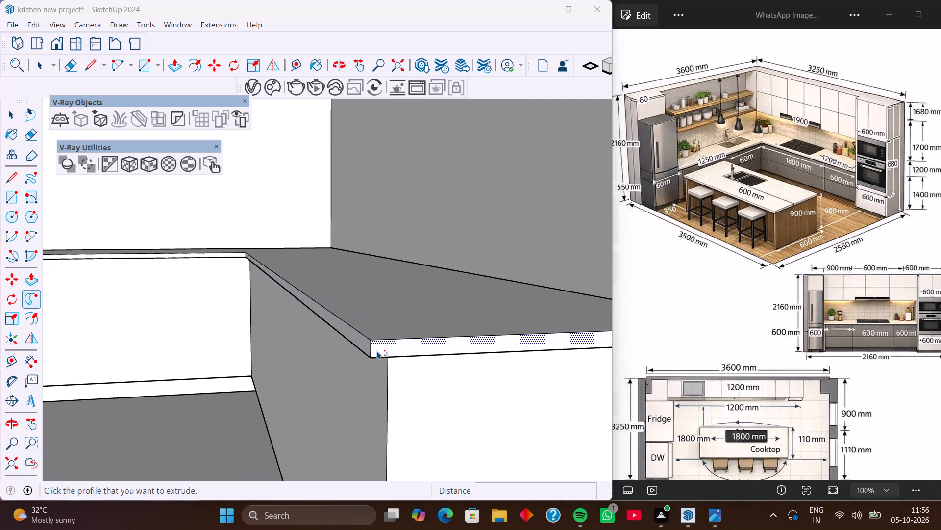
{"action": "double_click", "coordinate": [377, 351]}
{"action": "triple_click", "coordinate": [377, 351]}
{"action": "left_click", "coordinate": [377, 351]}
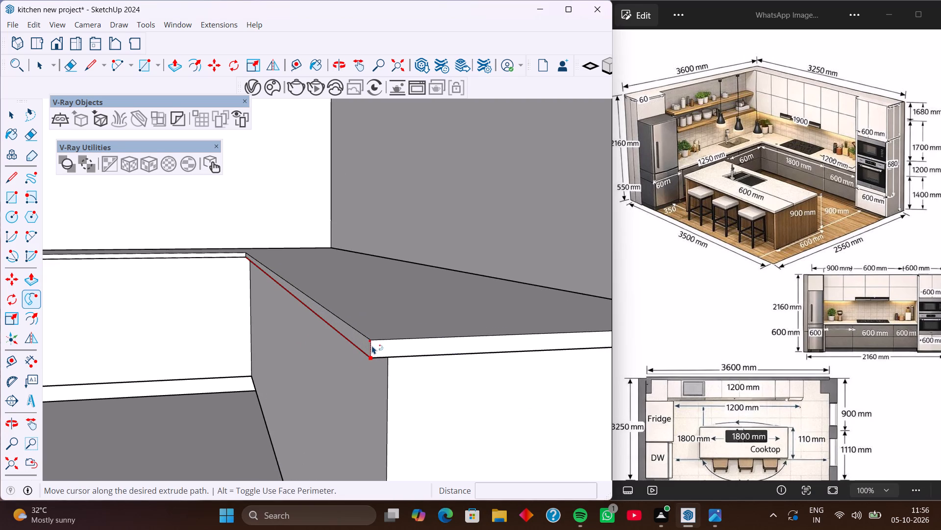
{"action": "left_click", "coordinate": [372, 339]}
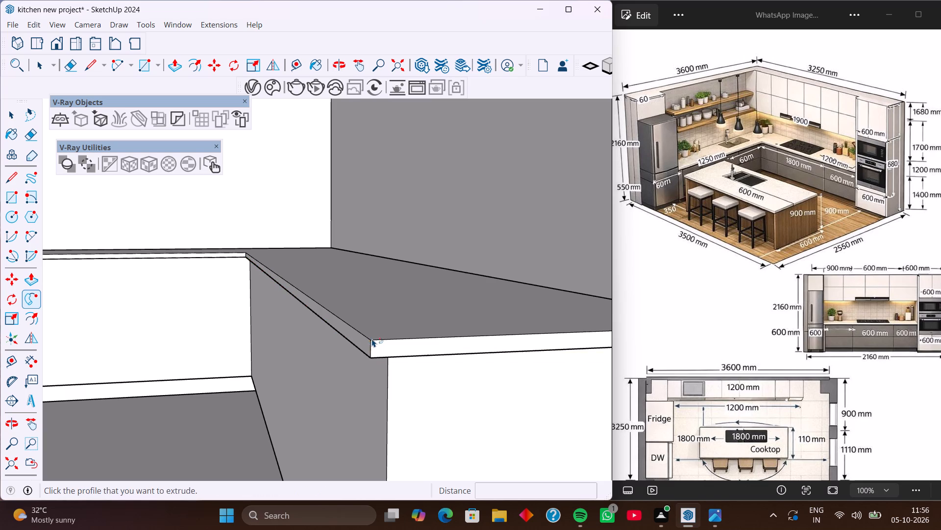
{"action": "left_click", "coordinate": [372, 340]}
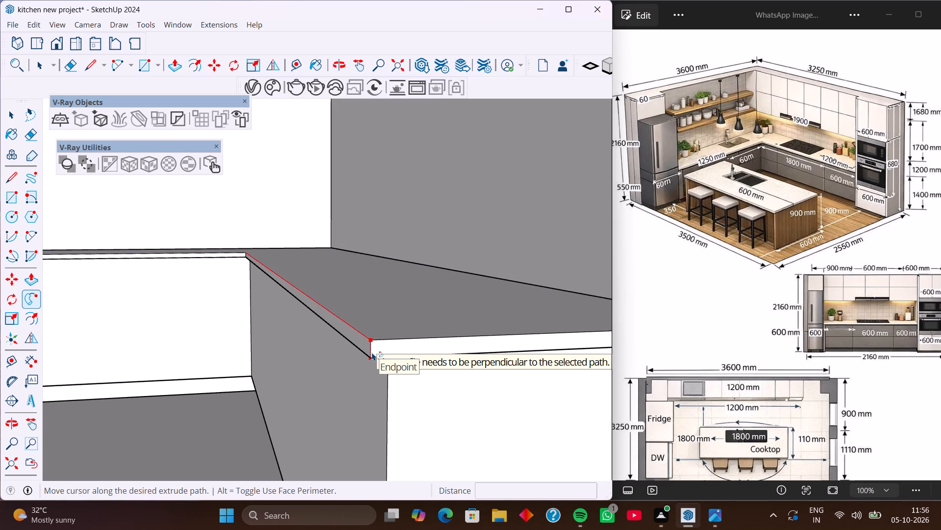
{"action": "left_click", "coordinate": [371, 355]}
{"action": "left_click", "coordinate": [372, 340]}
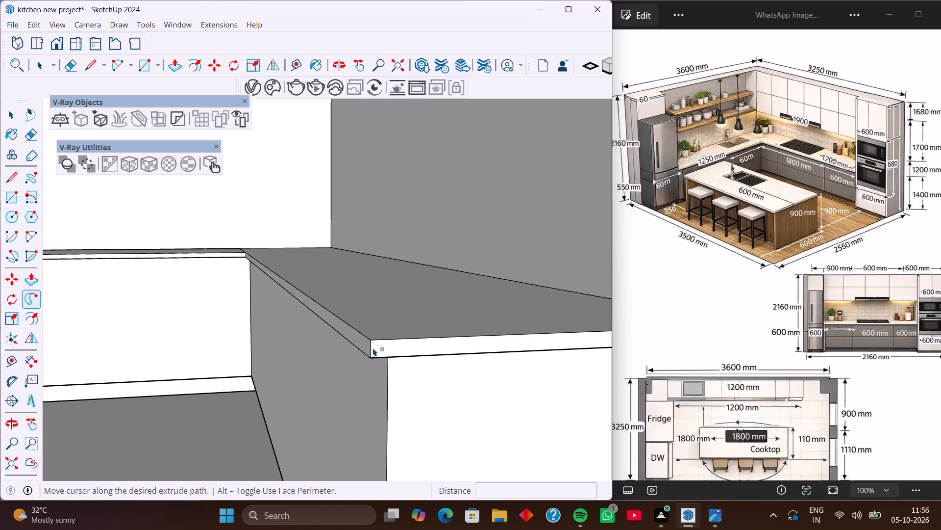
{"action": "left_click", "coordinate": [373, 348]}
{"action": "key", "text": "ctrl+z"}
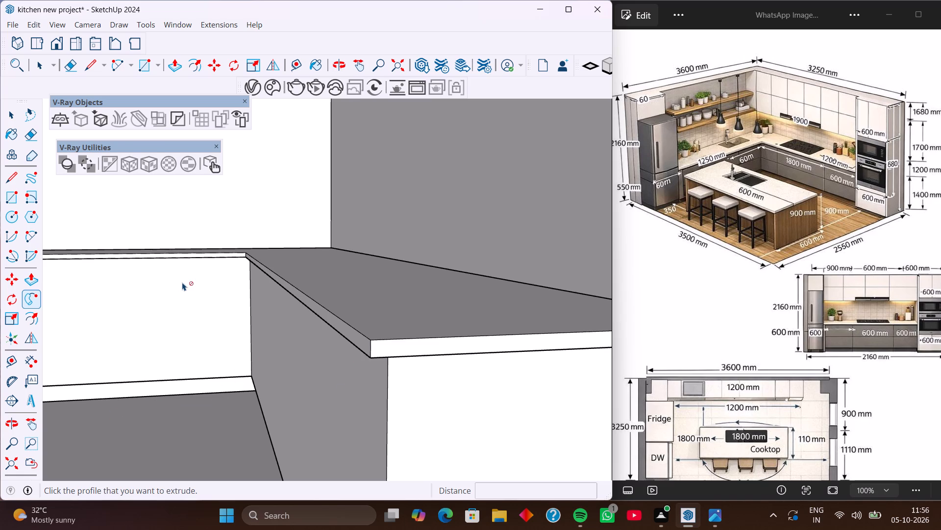
Draw a 1" arc with a 1/2" bulge at the front corner of the opposite side leg's countertop end face.
{"action": "middle_click_drag", "start_coordinate": [182, 282], "coordinate": [147, 244]}
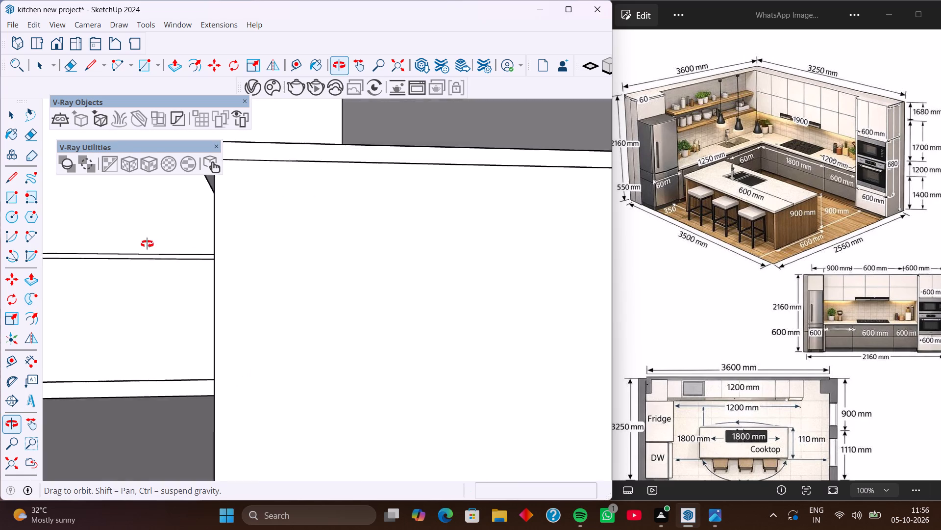
{"action": "middle_click_drag", "start_coordinate": [147, 244], "coordinate": [168, 277]}
{"action": "scroll", "coordinate": [269, 301], "scroll_direction": "up", "scroll_amount": 5}
{"action": "middle_click_drag", "start_coordinate": [308, 308], "coordinate": [287, 306]}
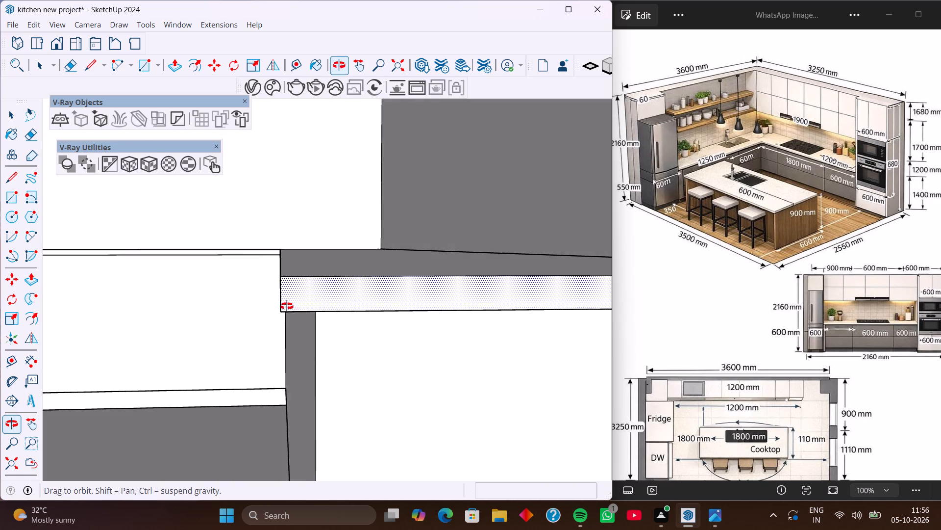
{"action": "middle_click_drag", "start_coordinate": [287, 306], "coordinate": [286, 306]}
{"action": "key", "text": "a"}
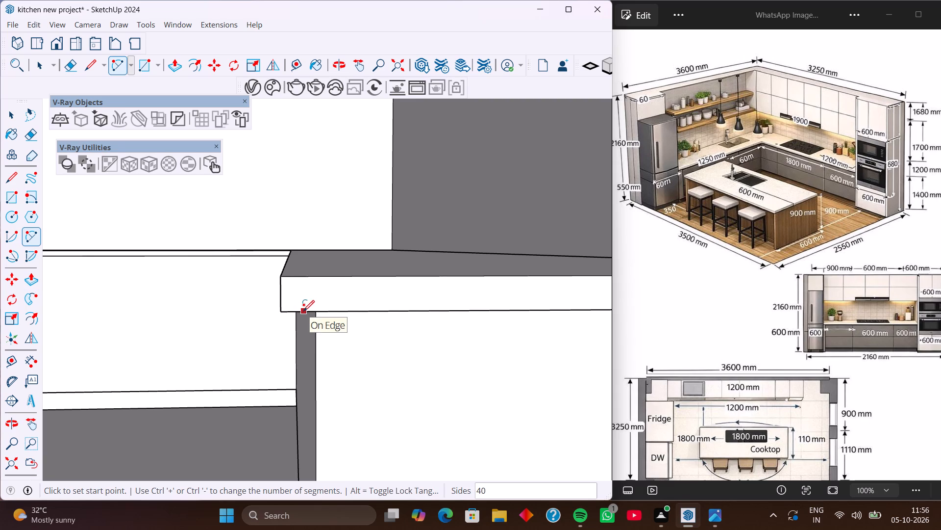
{"action": "left_click", "coordinate": [303, 311]}
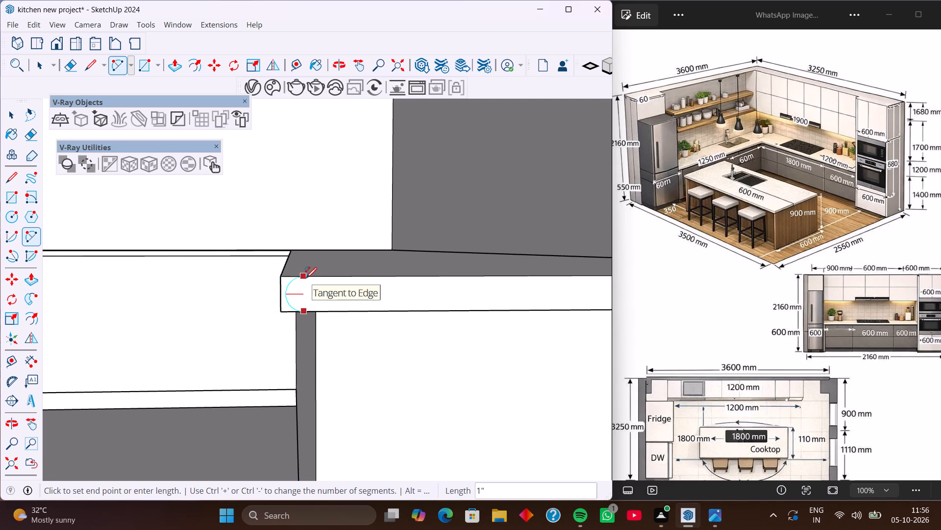
{"action": "left_click", "coordinate": [306, 278]}
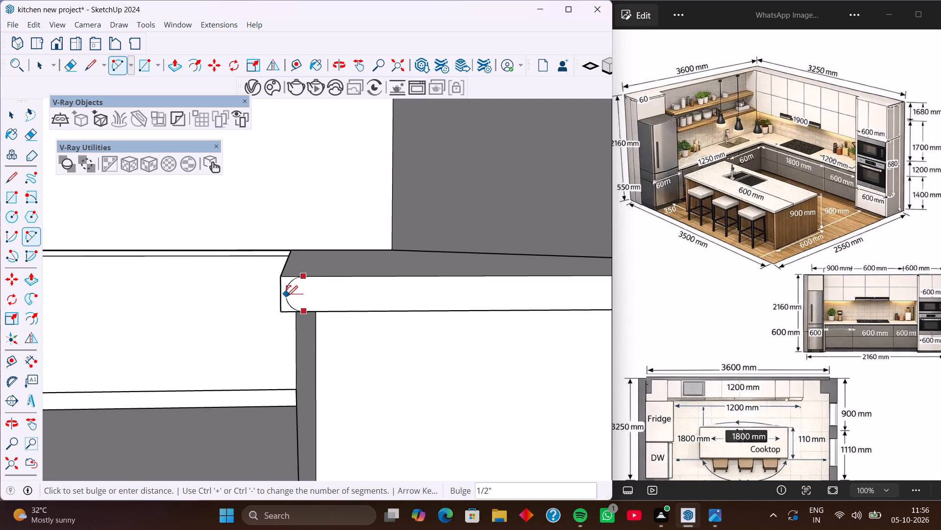
{"action": "left_click", "coordinate": [287, 296]}
Push/Pull the corner sliver outside the arc about 9' along the side leg to the back-wall leg, rounding its front edge.
{"action": "key", "text": "p"}
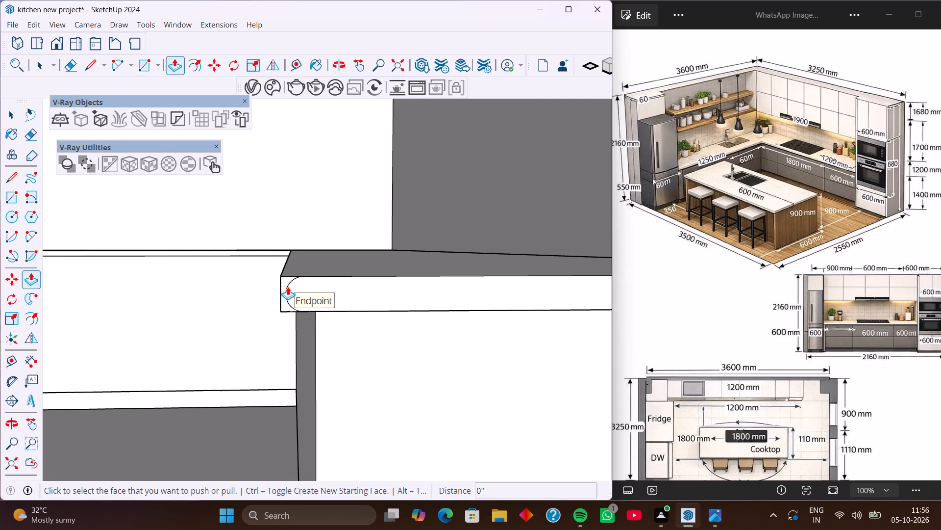
{"action": "left_click", "coordinate": [282, 285]}
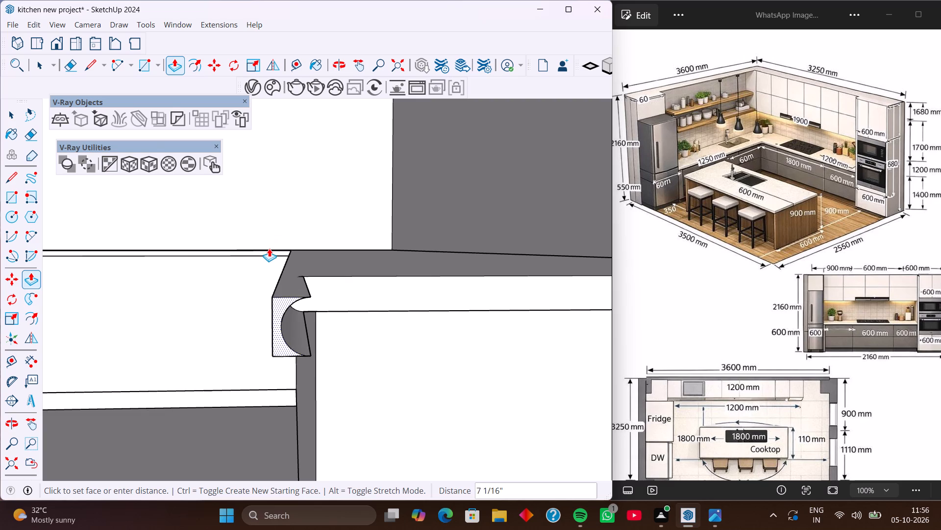
{"action": "middle_click_drag", "start_coordinate": [269, 248], "coordinate": [313, 277]}
{"action": "middle_click_drag", "start_coordinate": [208, 214], "coordinate": [271, 263]}
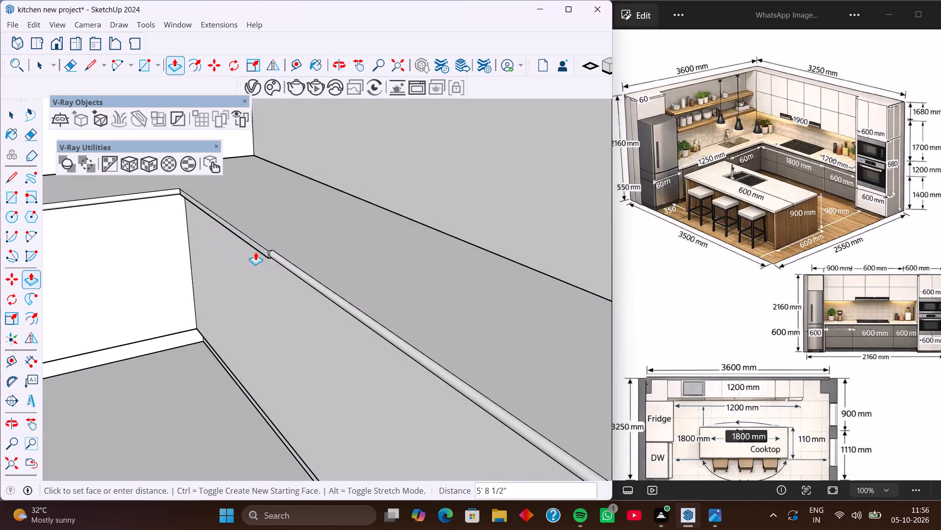
{"action": "scroll", "coordinate": [200, 215], "scroll_direction": "up", "scroll_amount": 7}
{"action": "middle_click_drag", "start_coordinate": [153, 182], "coordinate": [196, 291], "text": "shift"}
{"action": "scroll", "coordinate": [213, 292], "scroll_direction": "up", "scroll_amount": 16}
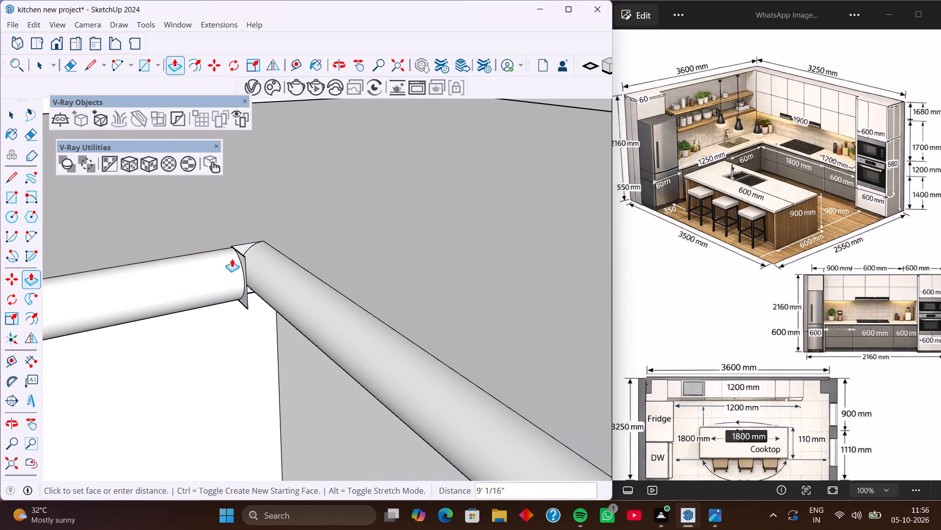
{"action": "scroll", "coordinate": [207, 249], "scroll_direction": "up", "scroll_amount": 4}
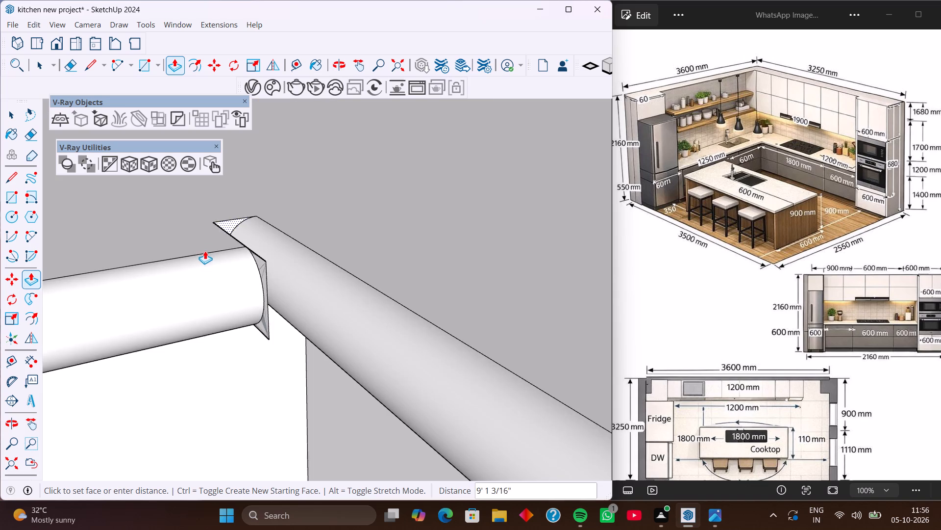
{"action": "scroll", "coordinate": [205, 251], "scroll_direction": "up", "scroll_amount": 2}
{"action": "left_click", "coordinate": [204, 251]}
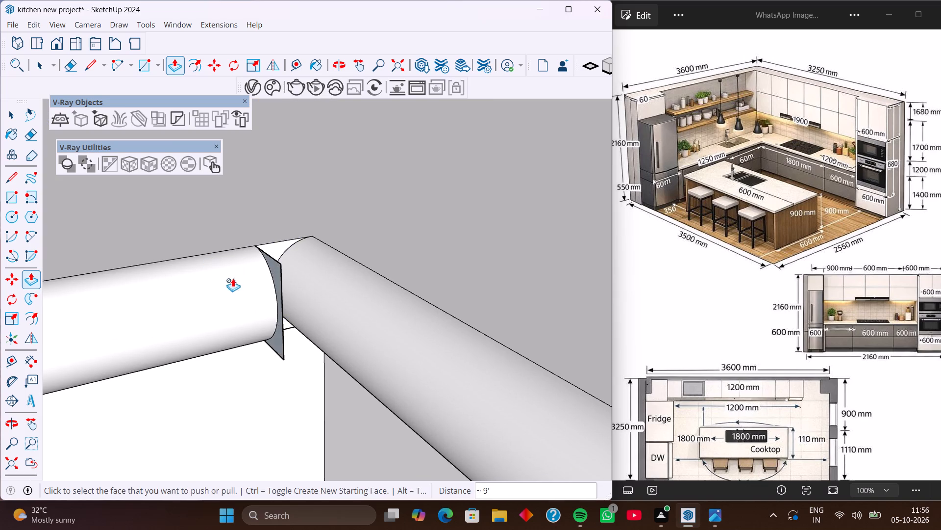
Delete the leftover sliver face and its stray edges at the inner corner where the two countertop legs meet.
{"action": "middle_click_drag", "start_coordinate": [233, 278], "coordinate": [260, 322]}
{"action": "key", "text": "space"}
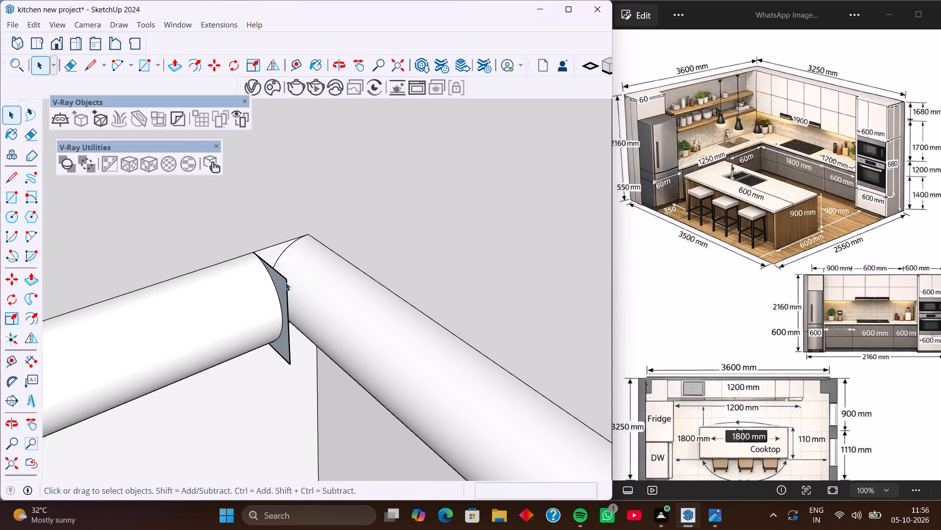
{"action": "left_click", "coordinate": [285, 282]}
{"action": "key", "text": "Delete"}
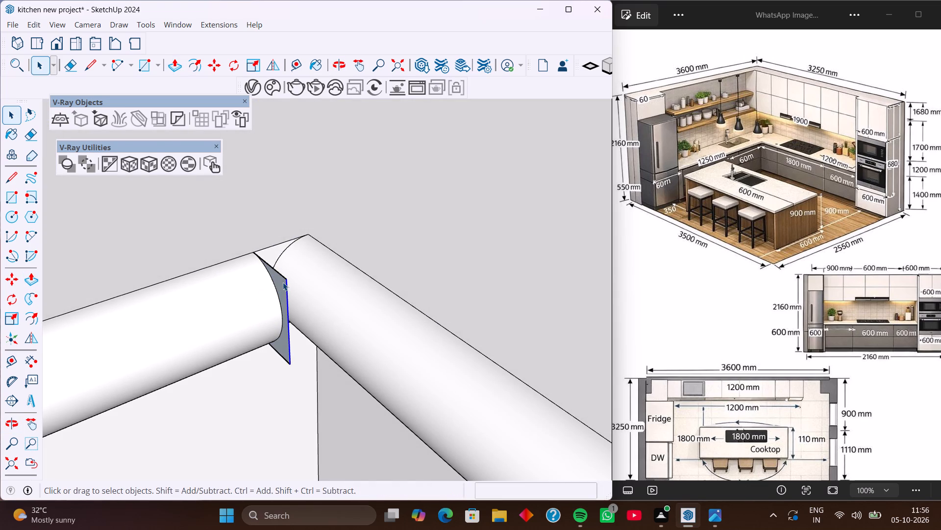
{"action": "left_click", "coordinate": [280, 274]}
{"action": "key", "text": "Delete"}
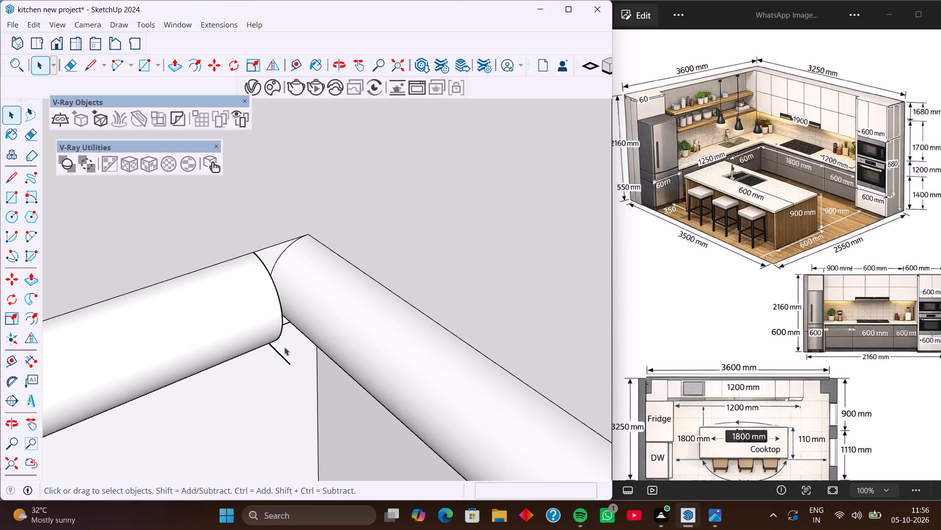
{"action": "left_click", "coordinate": [284, 358]}
{"action": "key", "text": "Delete"}
Push/Pull the small curved end face at the inner corner about 1/8" toward the corner's tip.
{"action": "middle_click_drag", "start_coordinate": [223, 300], "coordinate": [166, 361]}
{"action": "scroll", "coordinate": [216, 318], "scroll_direction": "up", "scroll_amount": 1}
{"action": "middle_click_drag", "start_coordinate": [252, 323], "coordinate": [117, 270]}
{"action": "middle_click_drag", "start_coordinate": [249, 267], "coordinate": [159, 227]}
{"action": "scroll", "coordinate": [274, 233], "scroll_direction": "up", "scroll_amount": 4}
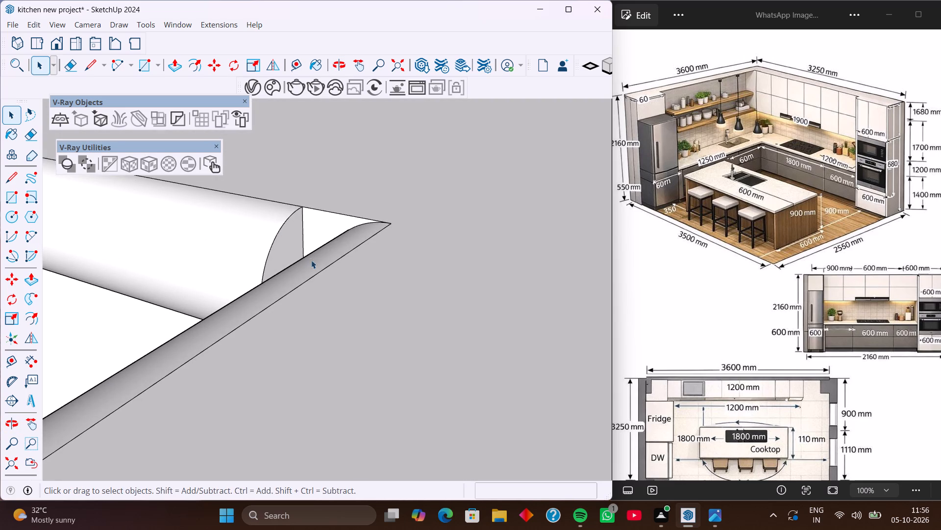
{"action": "left_click", "coordinate": [289, 245]}
{"action": "key", "text": "p"}
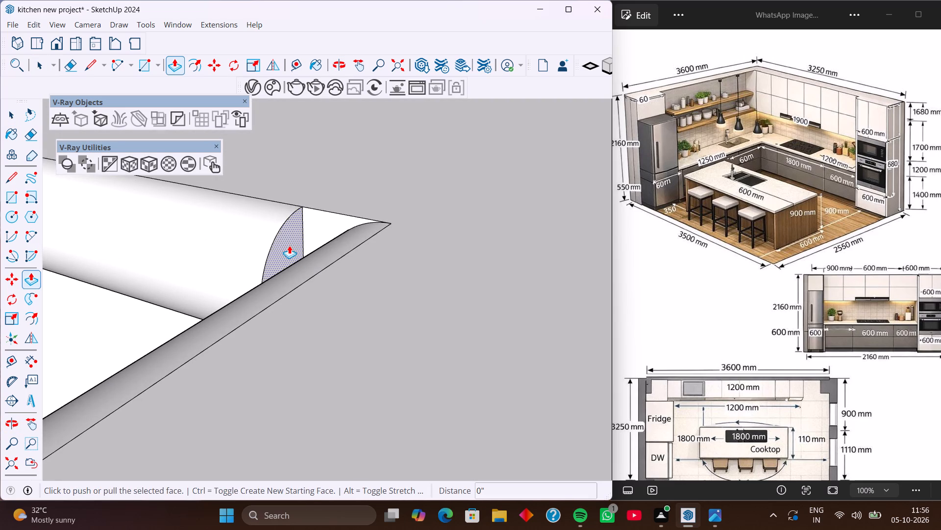
{"action": "left_click", "coordinate": [289, 245]}
{"action": "left_click", "coordinate": [390, 229]}
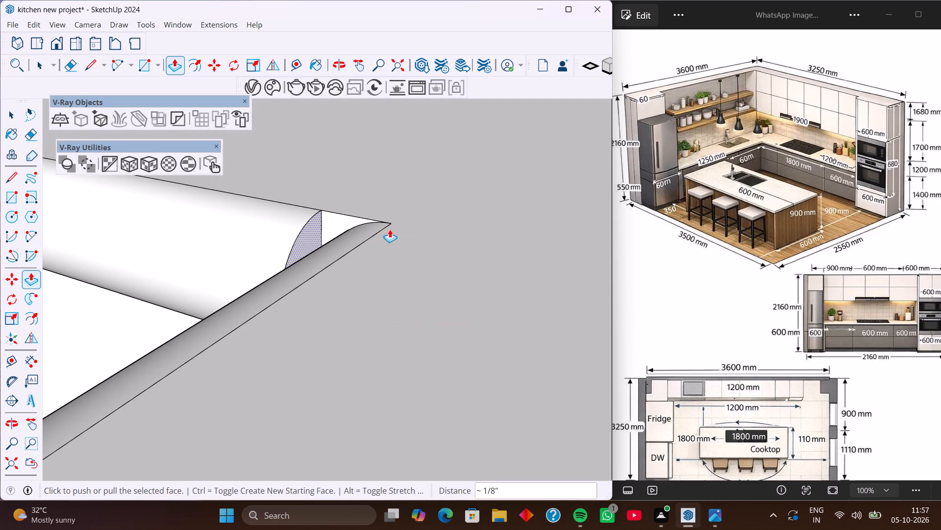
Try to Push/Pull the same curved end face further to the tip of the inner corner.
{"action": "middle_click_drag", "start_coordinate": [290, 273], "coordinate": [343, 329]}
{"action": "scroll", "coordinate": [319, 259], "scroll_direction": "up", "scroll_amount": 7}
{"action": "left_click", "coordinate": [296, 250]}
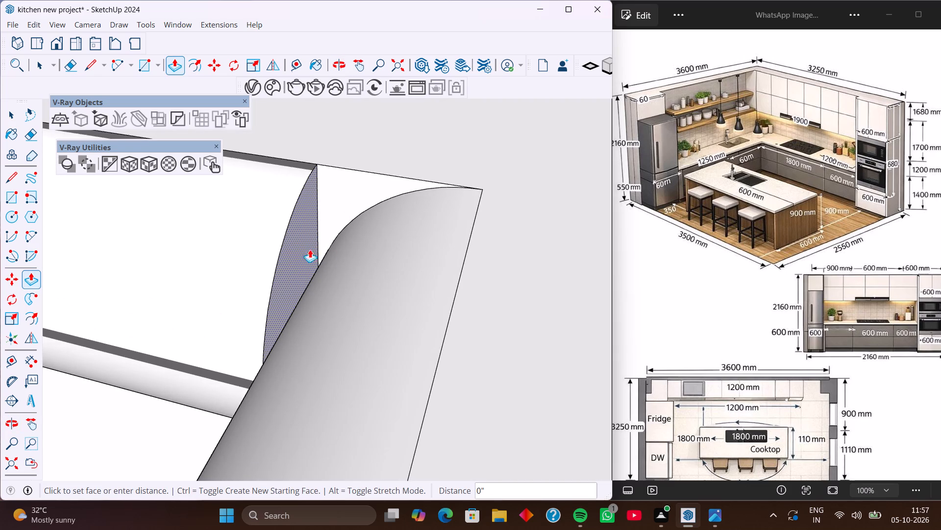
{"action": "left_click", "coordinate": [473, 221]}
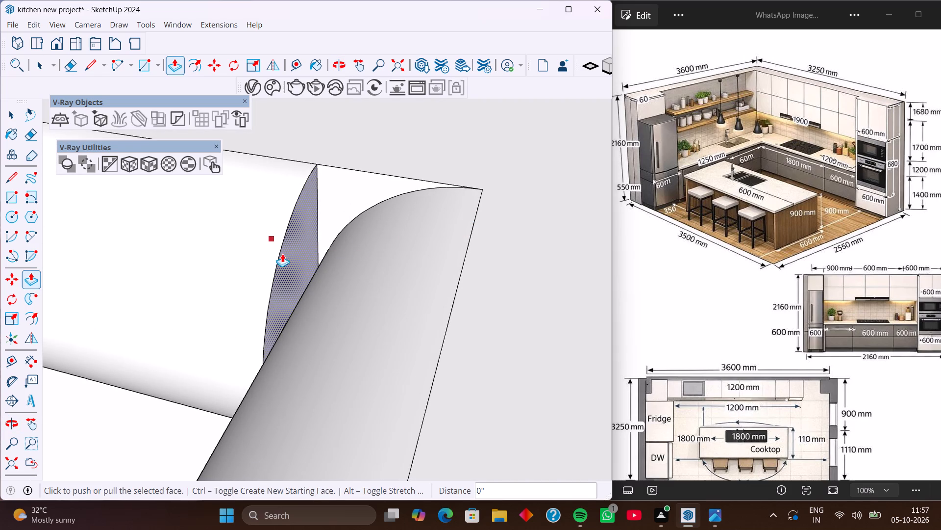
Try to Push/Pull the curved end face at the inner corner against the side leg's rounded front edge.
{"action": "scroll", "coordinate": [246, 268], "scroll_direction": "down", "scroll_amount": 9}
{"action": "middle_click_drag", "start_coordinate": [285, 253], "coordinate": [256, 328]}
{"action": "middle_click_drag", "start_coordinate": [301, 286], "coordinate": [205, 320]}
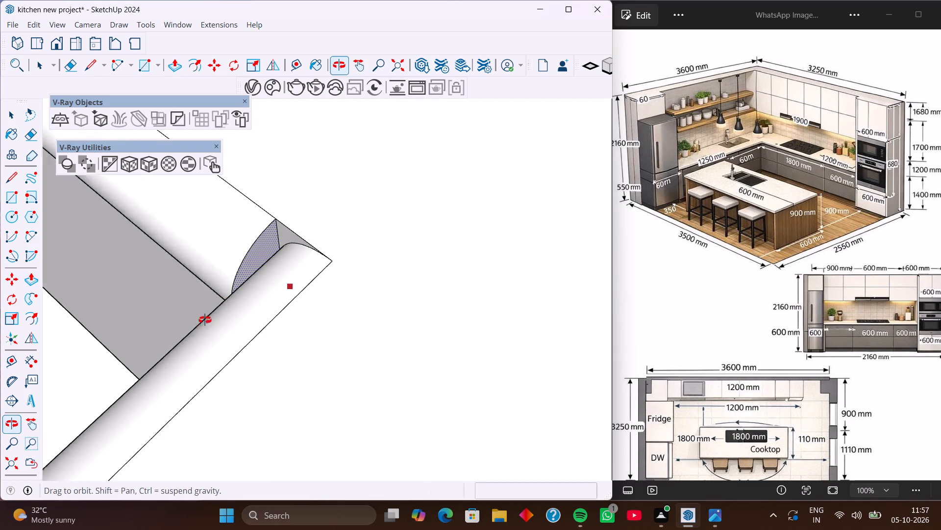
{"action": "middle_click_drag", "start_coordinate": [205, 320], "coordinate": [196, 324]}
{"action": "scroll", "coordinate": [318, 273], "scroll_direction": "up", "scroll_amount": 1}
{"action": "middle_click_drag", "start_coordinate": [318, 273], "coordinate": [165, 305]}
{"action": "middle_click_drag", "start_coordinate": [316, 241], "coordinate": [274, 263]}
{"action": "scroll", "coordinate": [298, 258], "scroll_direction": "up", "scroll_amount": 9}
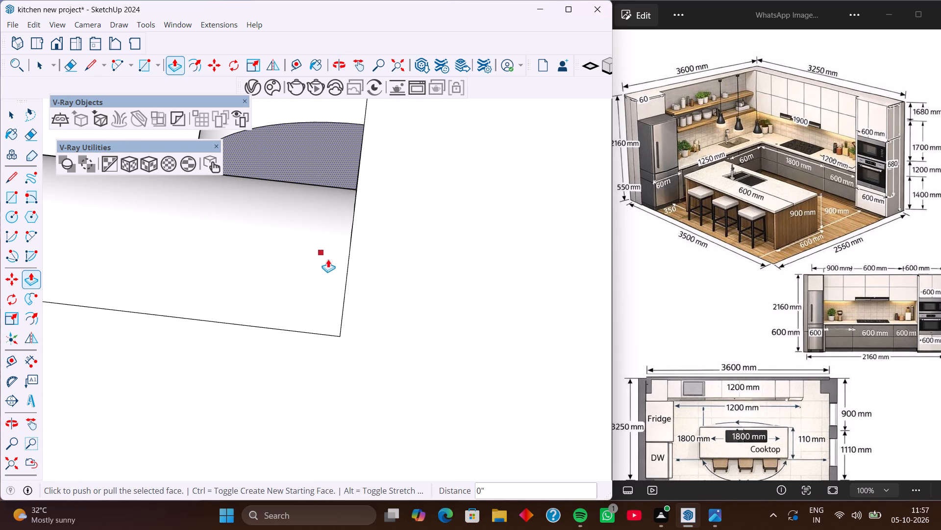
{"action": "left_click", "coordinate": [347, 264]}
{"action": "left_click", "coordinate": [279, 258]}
Undo the recent inner-corner edits and the Push/Pull rounding of the side leg's front edge.
{"action": "scroll", "coordinate": [298, 264], "scroll_direction": "down", "scroll_amount": 4}
{"action": "key", "text": "ctrl+z"}
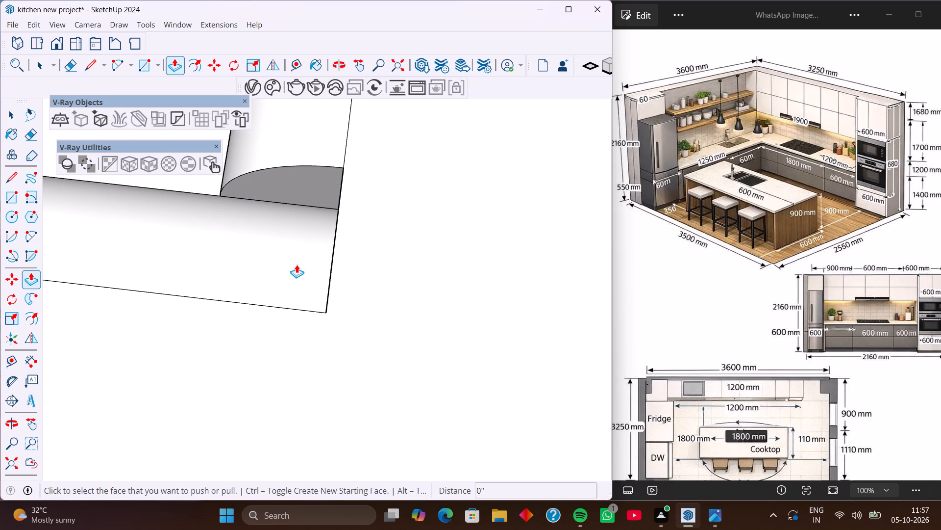
{"action": "key", "text": "ctrl+z"}
{"action": "key", "text": "ctrl+z"}
{"action": "key", "text": "ctrl+z"}
{"action": "key", "text": "ctrl+z"}
{"action": "key", "text": "ctrl+z"}
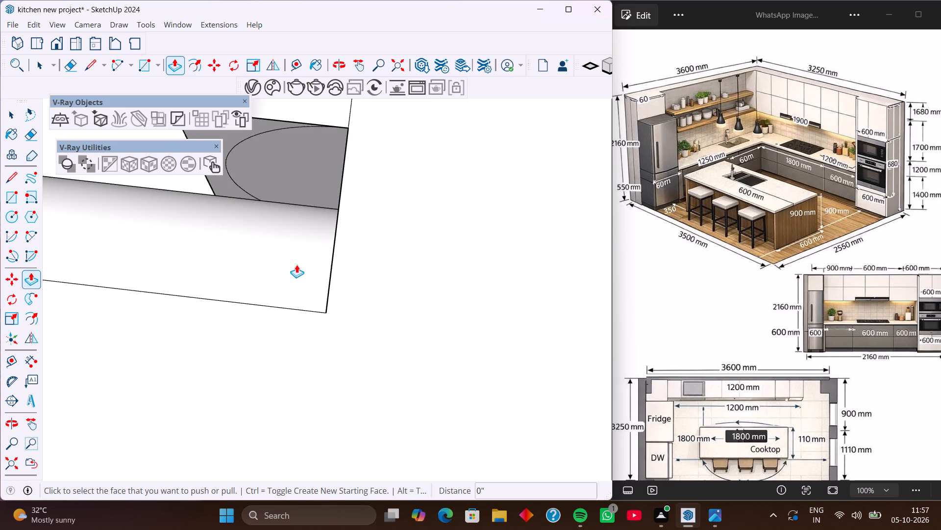
{"action": "key", "text": "ctrl+z"}
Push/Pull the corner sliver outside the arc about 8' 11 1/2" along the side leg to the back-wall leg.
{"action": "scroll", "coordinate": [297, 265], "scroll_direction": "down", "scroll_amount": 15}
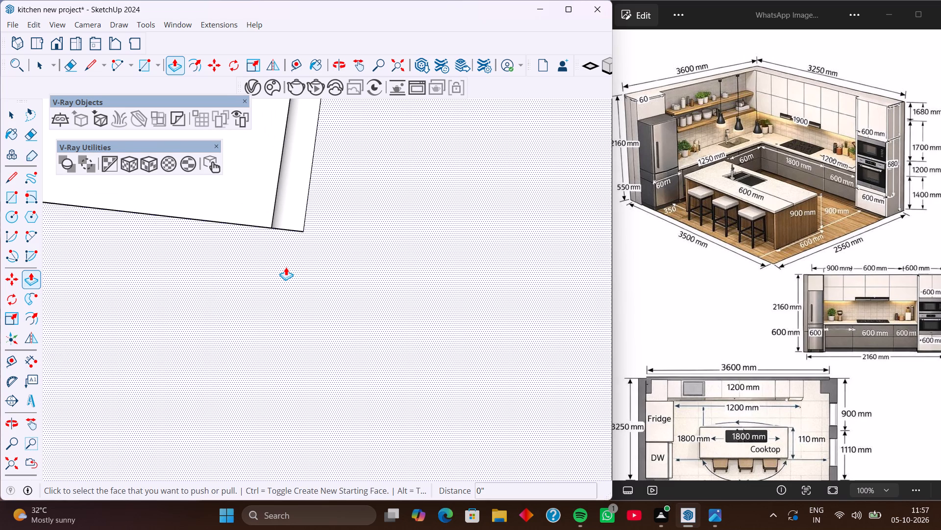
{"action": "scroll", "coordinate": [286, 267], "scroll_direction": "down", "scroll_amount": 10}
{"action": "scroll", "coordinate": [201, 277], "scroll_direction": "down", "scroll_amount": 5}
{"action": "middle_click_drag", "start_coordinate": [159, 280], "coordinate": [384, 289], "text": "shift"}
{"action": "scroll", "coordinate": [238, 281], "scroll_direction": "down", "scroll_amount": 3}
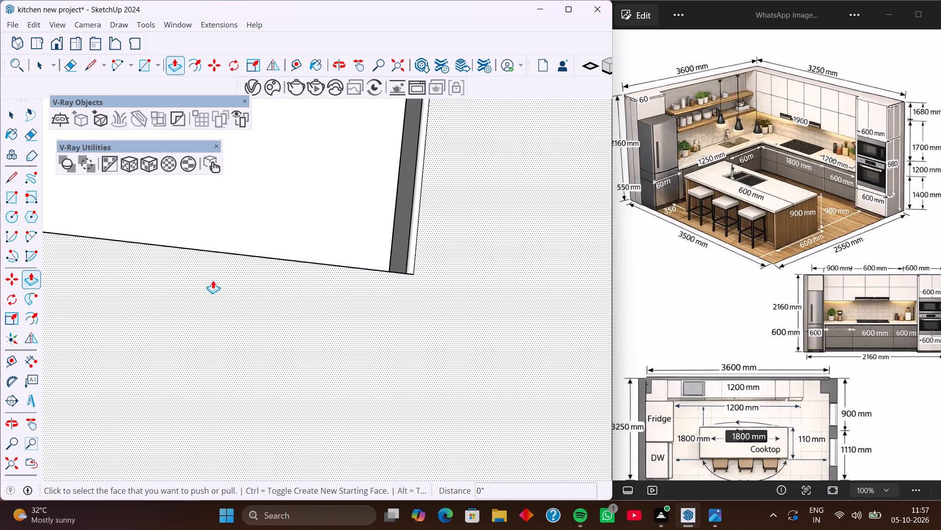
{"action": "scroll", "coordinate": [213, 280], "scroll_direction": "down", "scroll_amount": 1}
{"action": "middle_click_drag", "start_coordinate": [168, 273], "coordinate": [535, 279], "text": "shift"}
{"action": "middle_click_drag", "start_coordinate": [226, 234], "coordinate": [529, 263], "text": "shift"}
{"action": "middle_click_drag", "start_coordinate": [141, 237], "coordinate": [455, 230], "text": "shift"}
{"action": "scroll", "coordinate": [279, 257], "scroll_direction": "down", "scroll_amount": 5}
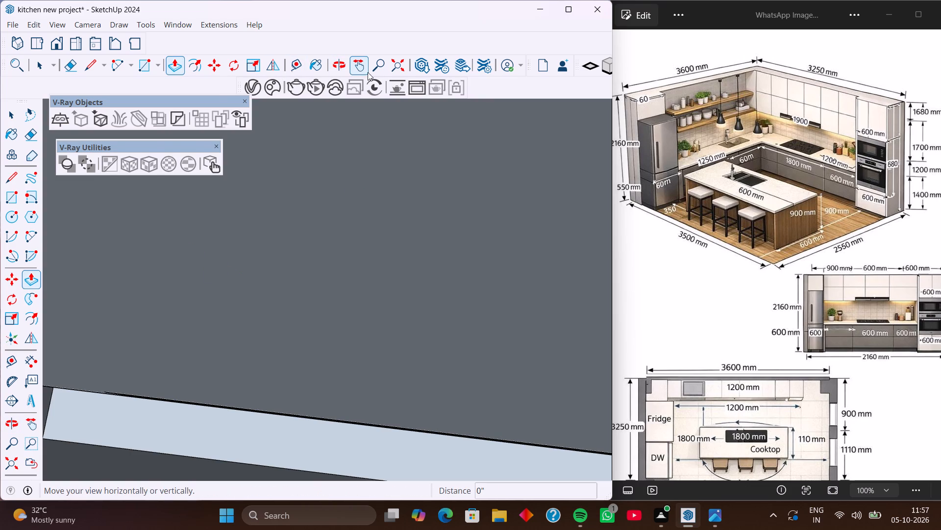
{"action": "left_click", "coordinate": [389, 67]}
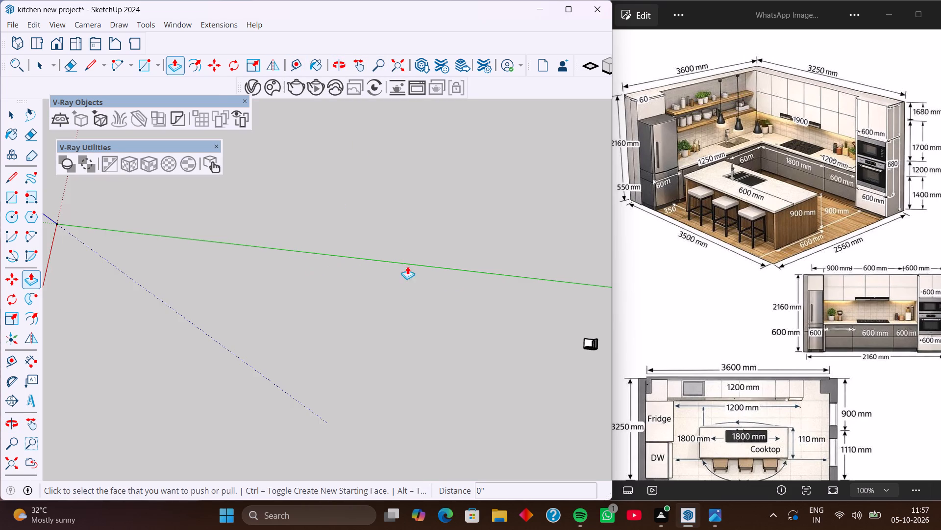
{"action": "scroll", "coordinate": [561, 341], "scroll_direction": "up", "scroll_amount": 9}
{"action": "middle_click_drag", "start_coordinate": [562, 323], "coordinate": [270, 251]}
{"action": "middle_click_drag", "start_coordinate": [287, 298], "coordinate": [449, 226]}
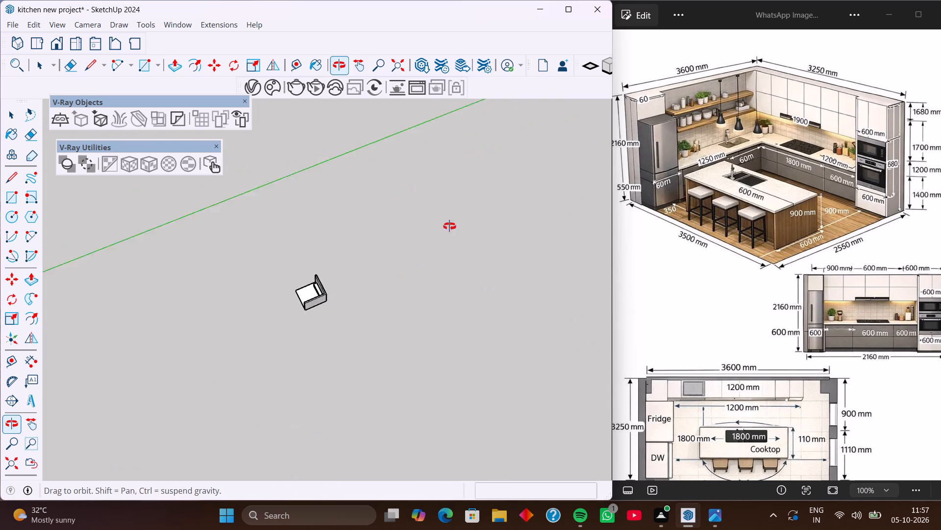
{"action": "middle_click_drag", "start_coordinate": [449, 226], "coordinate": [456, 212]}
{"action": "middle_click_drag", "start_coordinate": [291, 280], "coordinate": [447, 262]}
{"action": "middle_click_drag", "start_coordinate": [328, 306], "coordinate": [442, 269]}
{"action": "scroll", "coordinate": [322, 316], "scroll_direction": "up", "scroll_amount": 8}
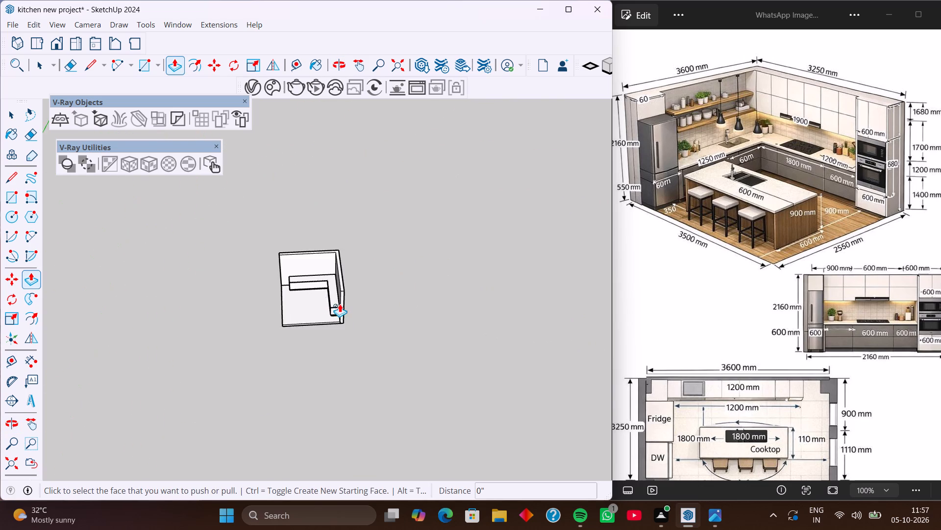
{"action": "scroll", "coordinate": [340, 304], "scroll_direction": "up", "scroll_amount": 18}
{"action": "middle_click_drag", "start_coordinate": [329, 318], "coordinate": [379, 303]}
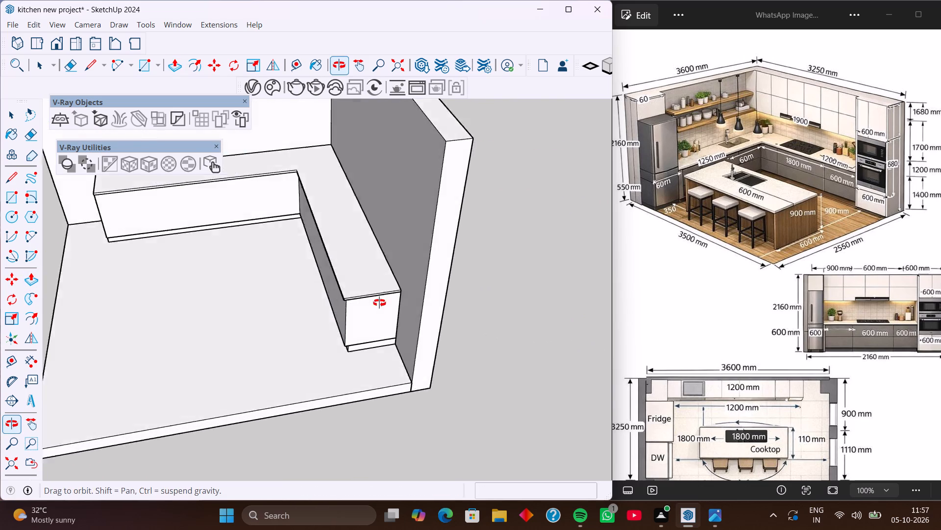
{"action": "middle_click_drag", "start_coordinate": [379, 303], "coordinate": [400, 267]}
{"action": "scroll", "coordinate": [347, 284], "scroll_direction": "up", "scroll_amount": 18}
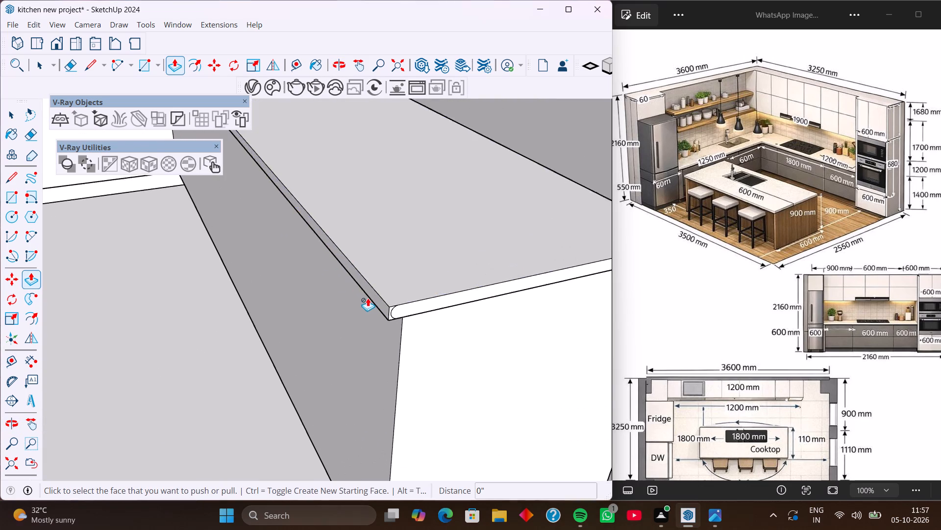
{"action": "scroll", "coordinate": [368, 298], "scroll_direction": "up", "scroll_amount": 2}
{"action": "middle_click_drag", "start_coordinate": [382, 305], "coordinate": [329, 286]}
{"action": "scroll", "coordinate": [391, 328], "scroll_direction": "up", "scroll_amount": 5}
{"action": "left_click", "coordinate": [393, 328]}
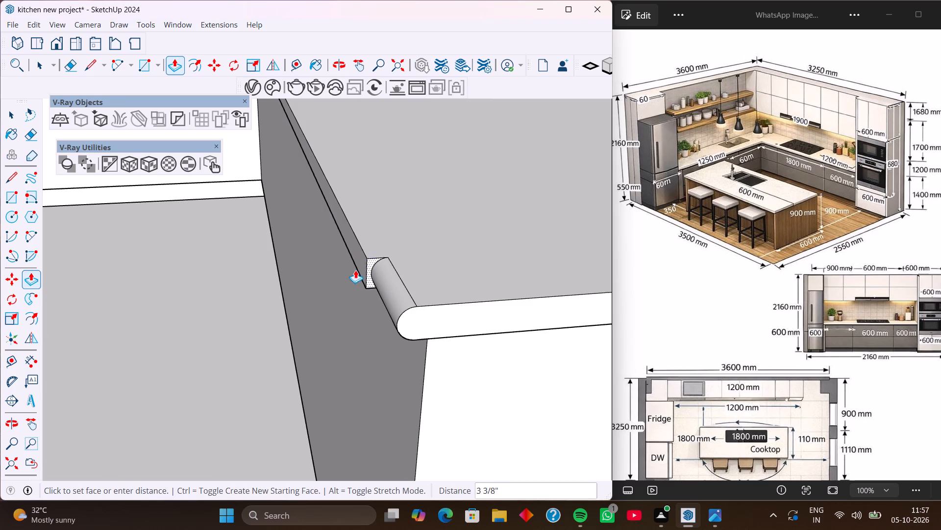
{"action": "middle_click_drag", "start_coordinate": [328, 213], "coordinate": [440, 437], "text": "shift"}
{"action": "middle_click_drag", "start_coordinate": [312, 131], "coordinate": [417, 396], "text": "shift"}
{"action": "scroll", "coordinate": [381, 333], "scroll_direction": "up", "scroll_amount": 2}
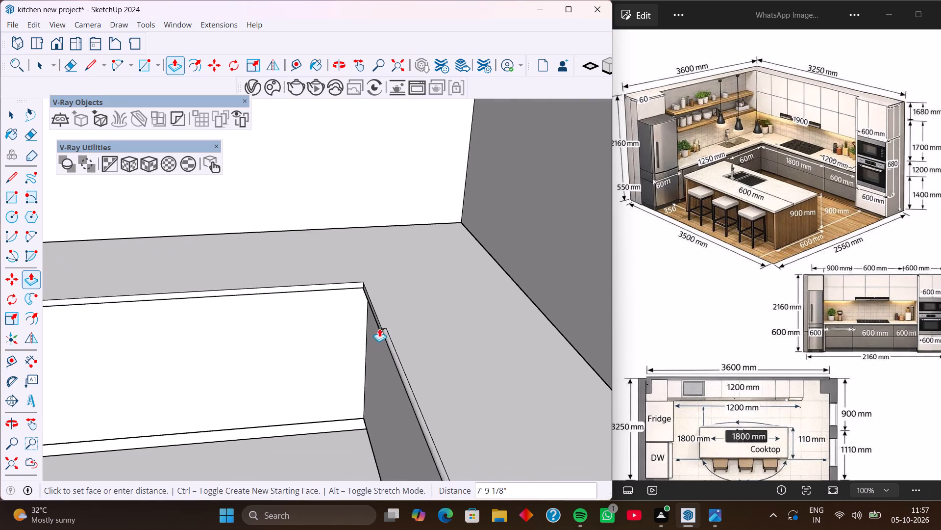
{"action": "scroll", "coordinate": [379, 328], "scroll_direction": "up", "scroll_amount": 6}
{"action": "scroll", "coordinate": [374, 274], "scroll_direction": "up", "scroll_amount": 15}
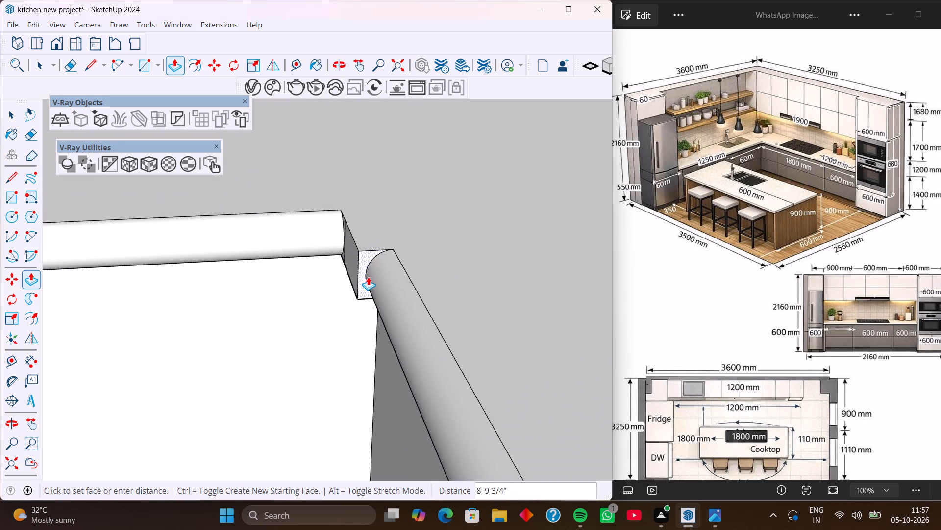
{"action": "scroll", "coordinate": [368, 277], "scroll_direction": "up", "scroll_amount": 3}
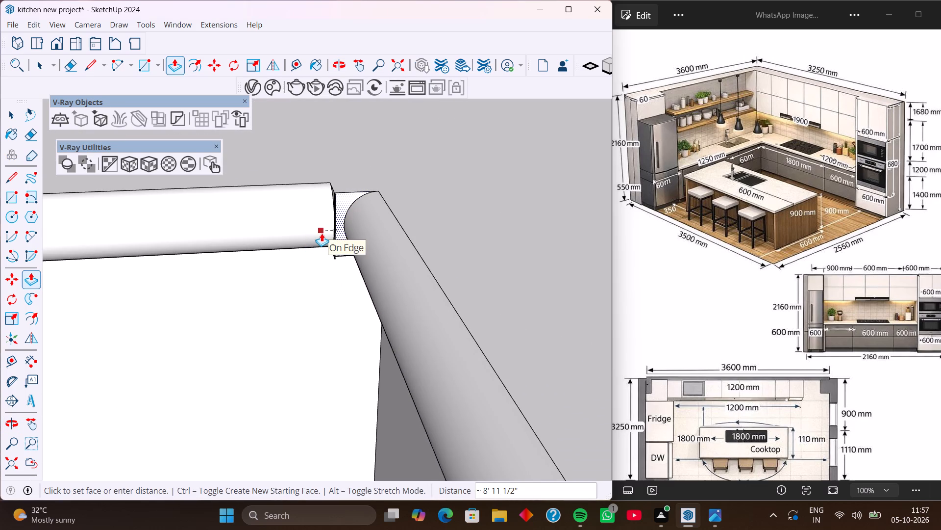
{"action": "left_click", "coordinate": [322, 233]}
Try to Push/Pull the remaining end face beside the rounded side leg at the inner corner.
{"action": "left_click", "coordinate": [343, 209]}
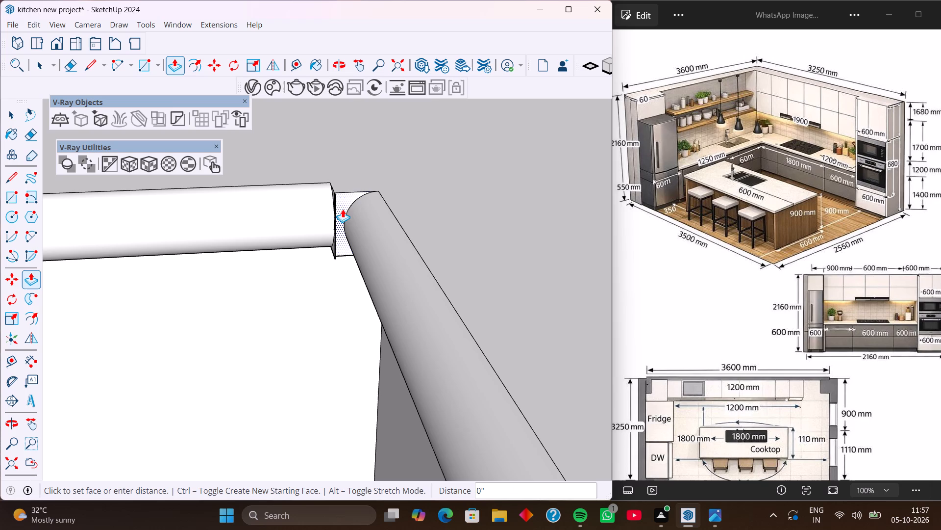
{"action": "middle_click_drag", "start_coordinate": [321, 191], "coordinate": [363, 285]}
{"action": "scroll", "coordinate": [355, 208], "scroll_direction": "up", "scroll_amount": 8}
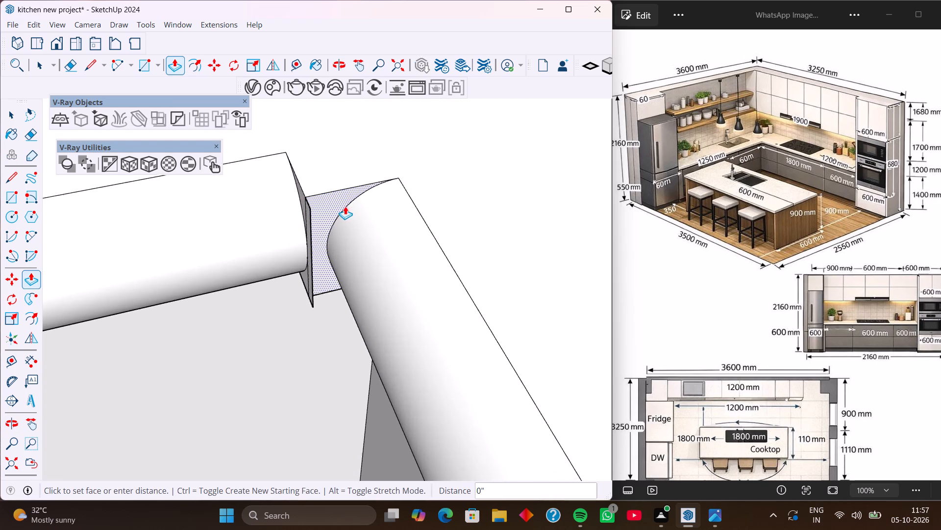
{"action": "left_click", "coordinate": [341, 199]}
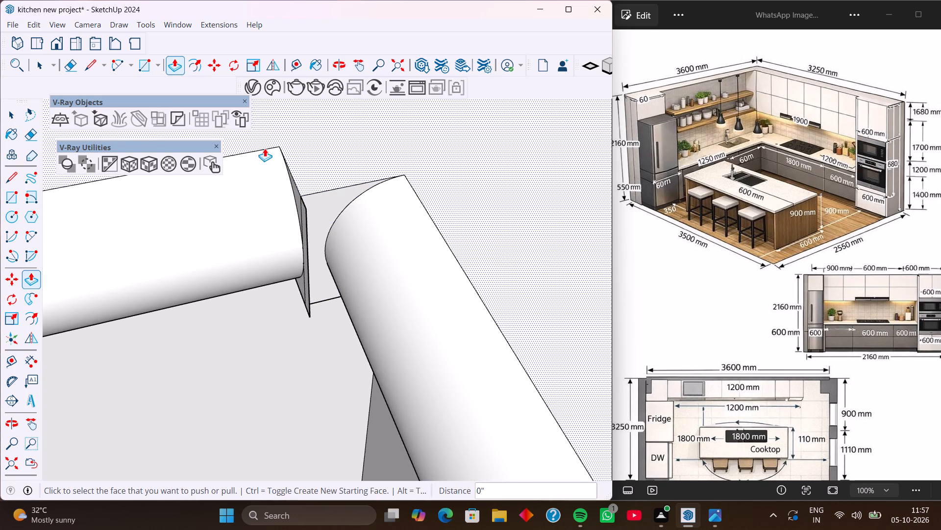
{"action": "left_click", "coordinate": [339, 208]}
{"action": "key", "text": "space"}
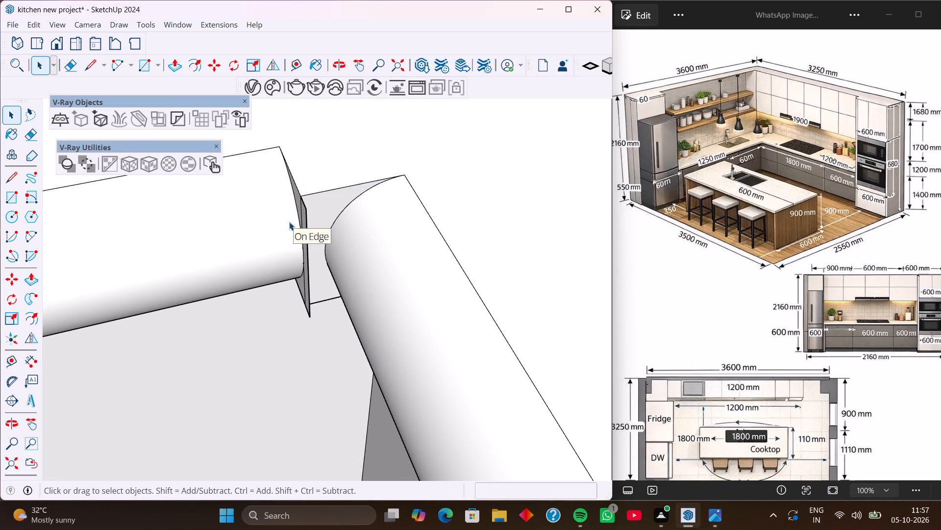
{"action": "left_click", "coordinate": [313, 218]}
Undo the inner-corner edits and the front-edge rounding of both the side leg and the back-wall leg.
{"action": "scroll", "coordinate": [189, 464], "scroll_direction": "down", "scroll_amount": 5}
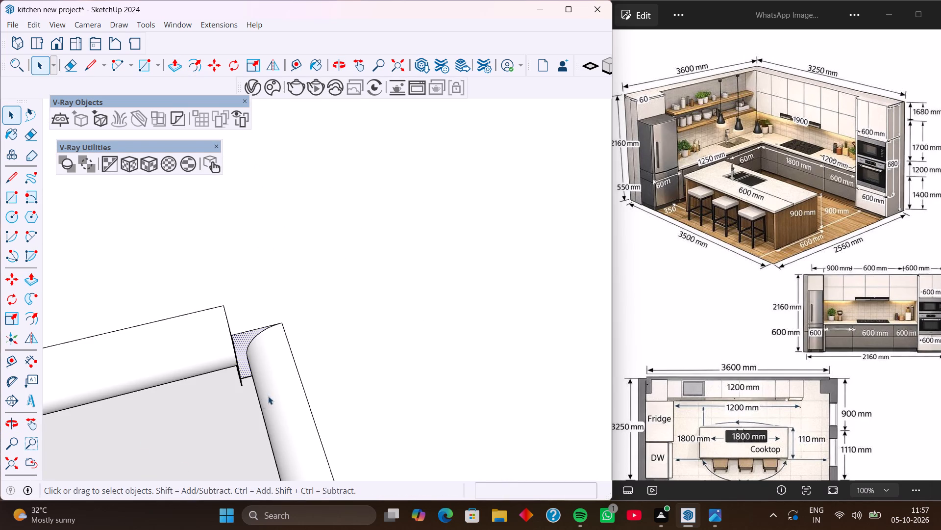
{"action": "scroll", "coordinate": [264, 397], "scroll_direction": "down", "scroll_amount": 8}
{"action": "key", "text": "ctrl+z"}
{"action": "key", "text": "ctrl+z"}
{"action": "key", "text": "ctrl+z"}
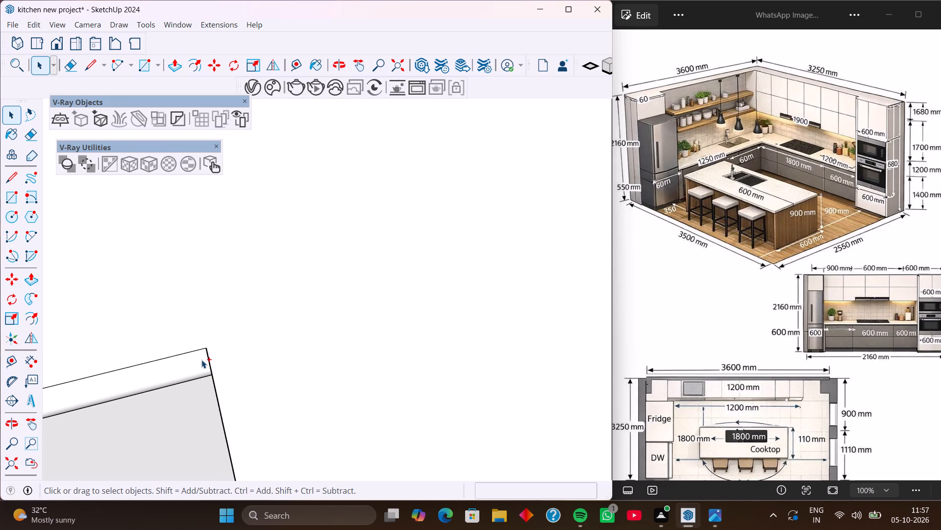
{"action": "key", "text": "ctrl+z"}
{"action": "key", "text": "ctrl+z"}
{"action": "key", "text": "ctrl+z"}
{"action": "key", "text": "ctrl+z"}
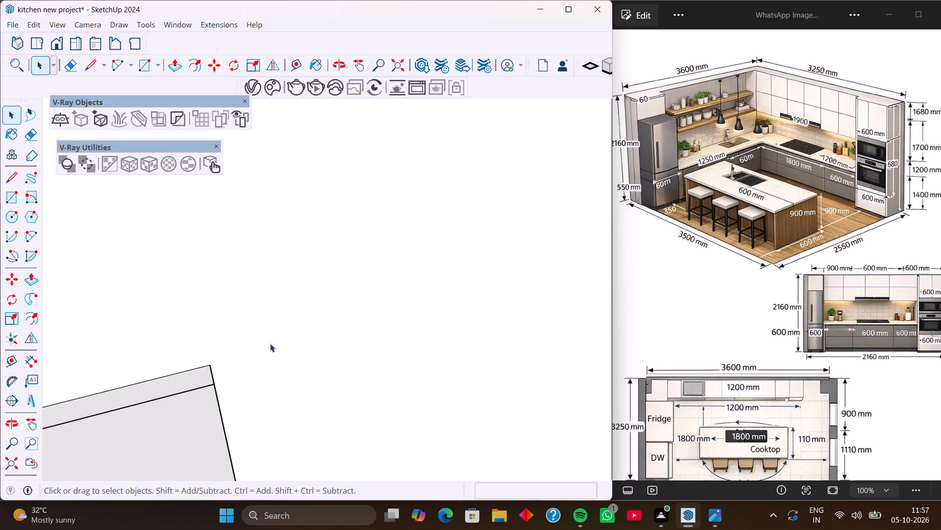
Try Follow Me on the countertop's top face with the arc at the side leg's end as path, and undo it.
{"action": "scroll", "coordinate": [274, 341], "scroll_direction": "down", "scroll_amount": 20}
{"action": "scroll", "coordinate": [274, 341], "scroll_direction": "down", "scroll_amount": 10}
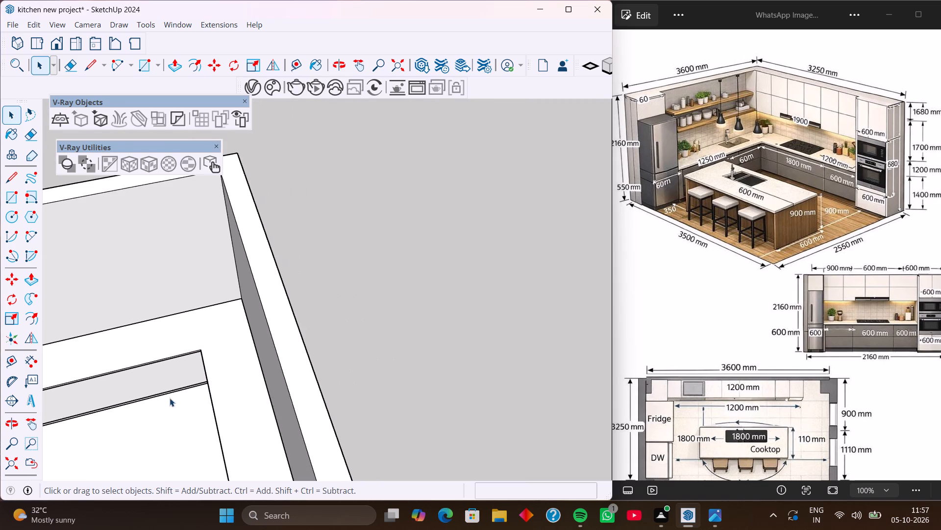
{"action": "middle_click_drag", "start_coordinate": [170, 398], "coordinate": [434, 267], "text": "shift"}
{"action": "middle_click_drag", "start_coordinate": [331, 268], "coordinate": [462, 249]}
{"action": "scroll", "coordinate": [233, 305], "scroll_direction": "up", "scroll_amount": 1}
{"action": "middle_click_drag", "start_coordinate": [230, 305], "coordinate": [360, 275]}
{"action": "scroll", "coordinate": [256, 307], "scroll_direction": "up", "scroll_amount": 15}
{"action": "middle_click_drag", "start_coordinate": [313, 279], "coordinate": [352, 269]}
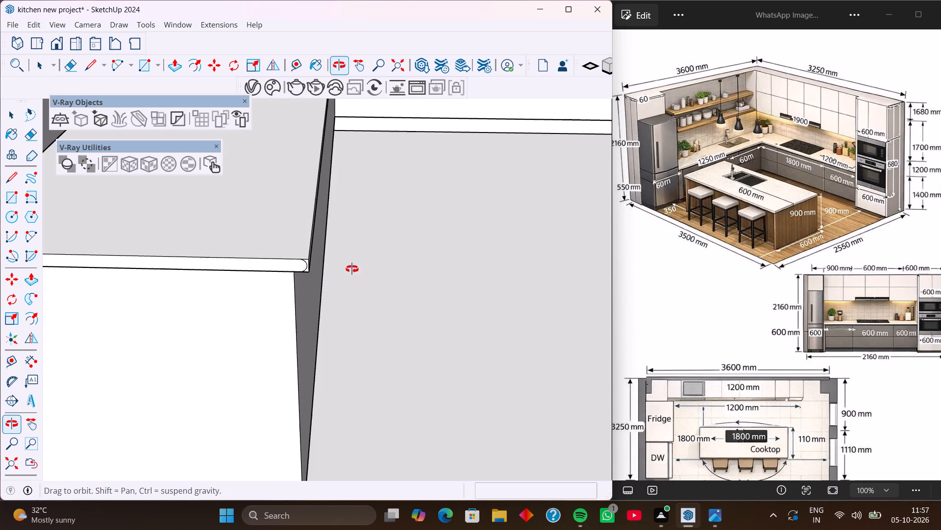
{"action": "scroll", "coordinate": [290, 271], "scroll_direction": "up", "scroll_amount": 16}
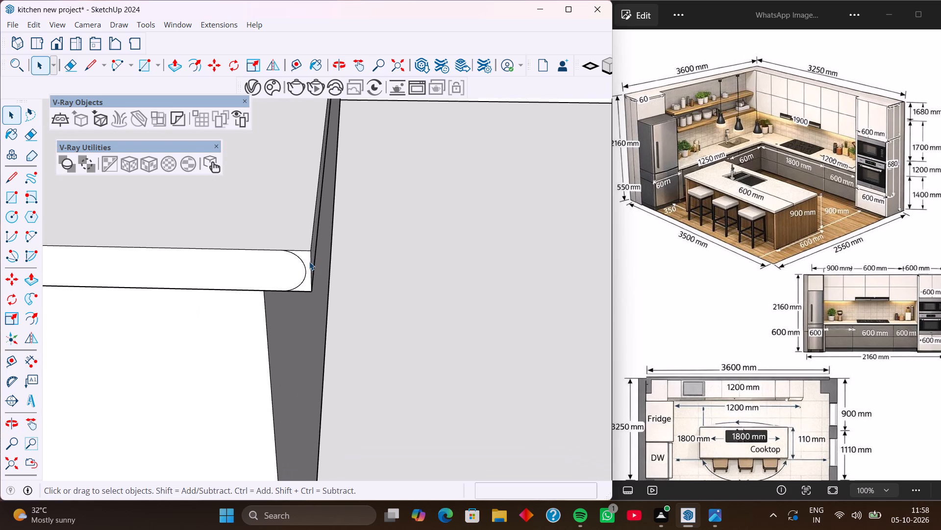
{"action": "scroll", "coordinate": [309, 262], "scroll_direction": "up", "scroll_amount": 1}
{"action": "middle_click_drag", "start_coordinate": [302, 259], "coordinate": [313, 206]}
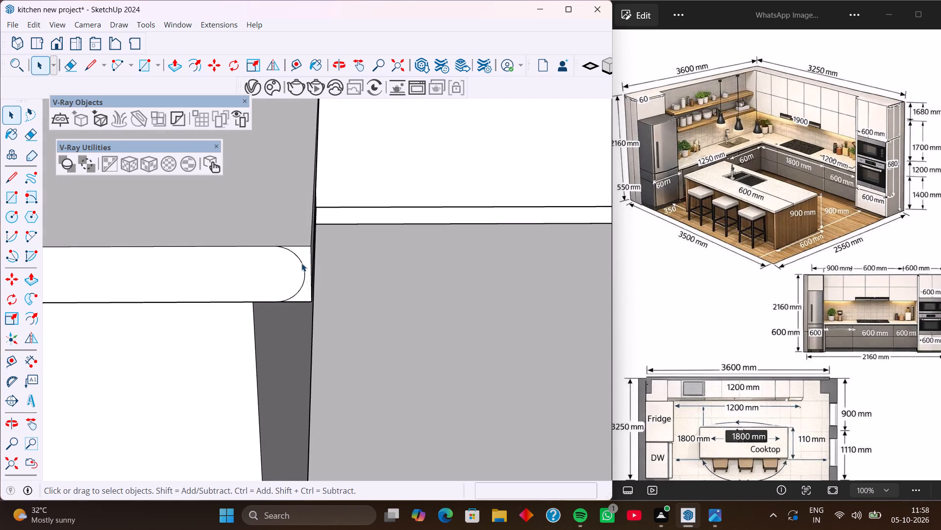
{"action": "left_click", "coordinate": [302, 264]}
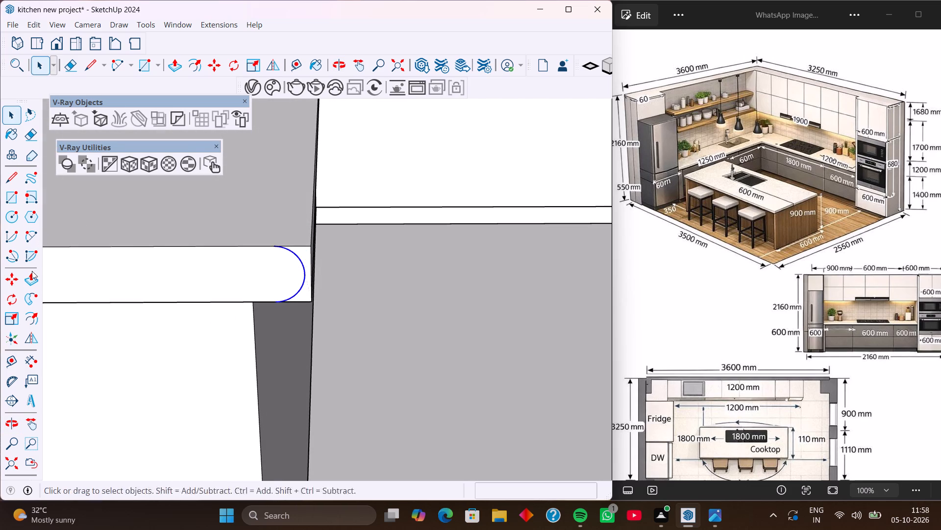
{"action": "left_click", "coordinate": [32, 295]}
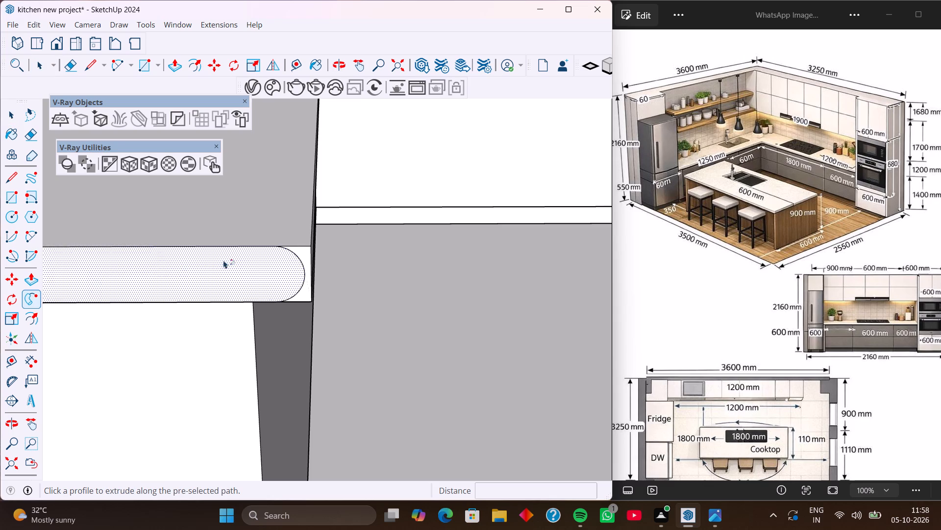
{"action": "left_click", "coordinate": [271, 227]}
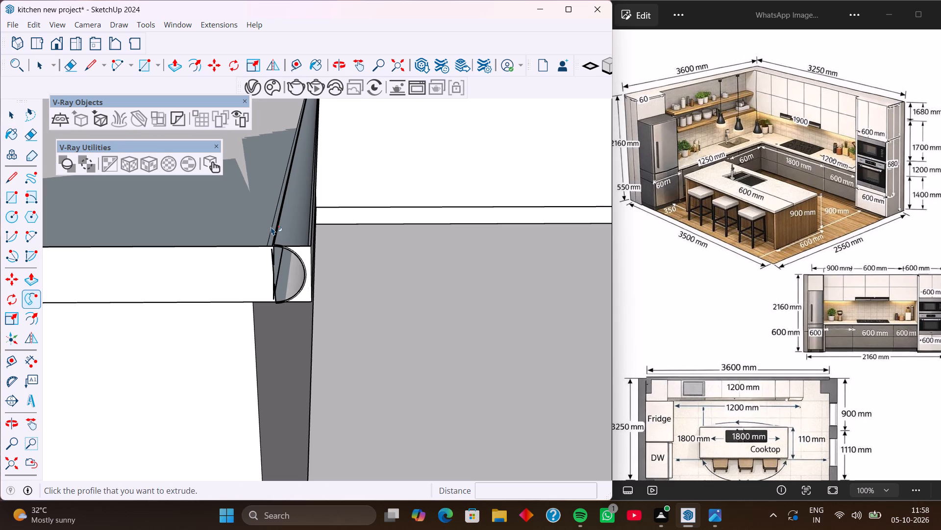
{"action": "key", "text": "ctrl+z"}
Use Follow Me to run the sliver outside the arc along the side leg's front edge, rounding that edge.
{"action": "left_click", "coordinate": [297, 252]}
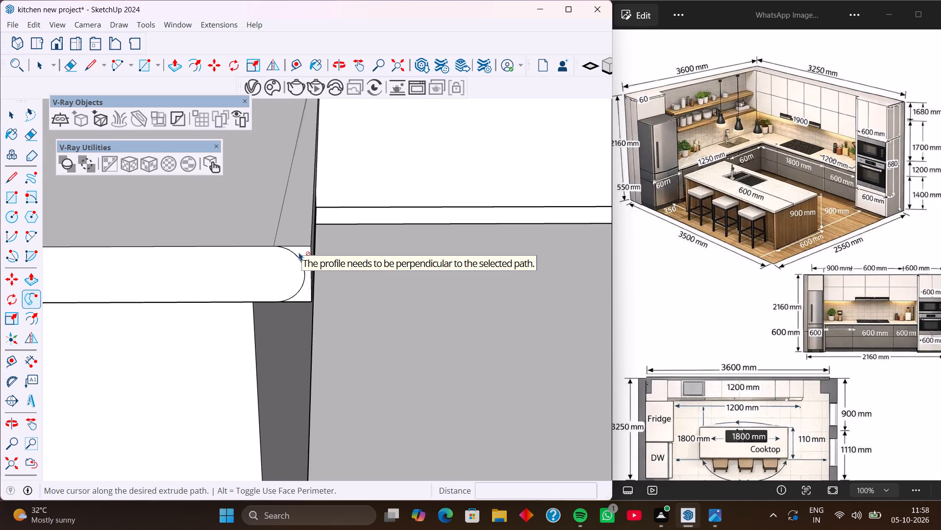
{"action": "left_click", "coordinate": [299, 252]}
{"action": "scroll", "coordinate": [243, 259], "scroll_direction": "down", "scroll_amount": 9}
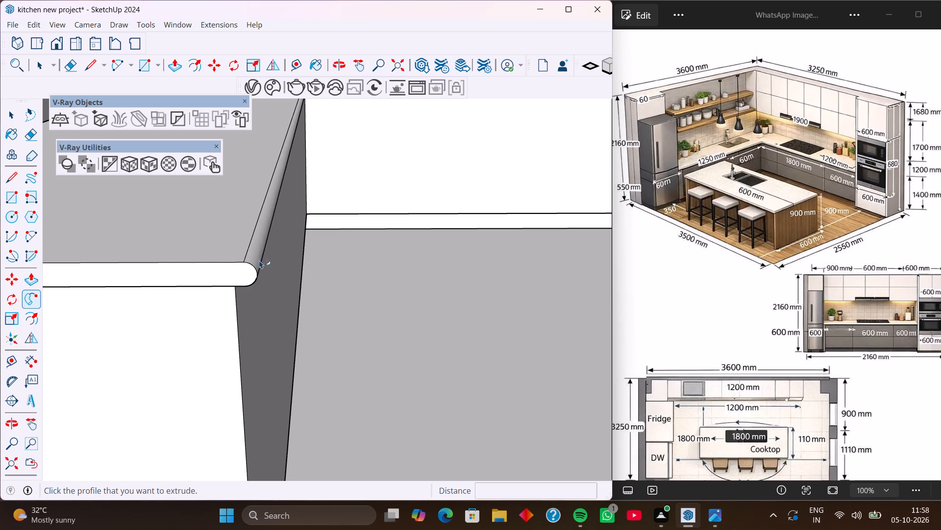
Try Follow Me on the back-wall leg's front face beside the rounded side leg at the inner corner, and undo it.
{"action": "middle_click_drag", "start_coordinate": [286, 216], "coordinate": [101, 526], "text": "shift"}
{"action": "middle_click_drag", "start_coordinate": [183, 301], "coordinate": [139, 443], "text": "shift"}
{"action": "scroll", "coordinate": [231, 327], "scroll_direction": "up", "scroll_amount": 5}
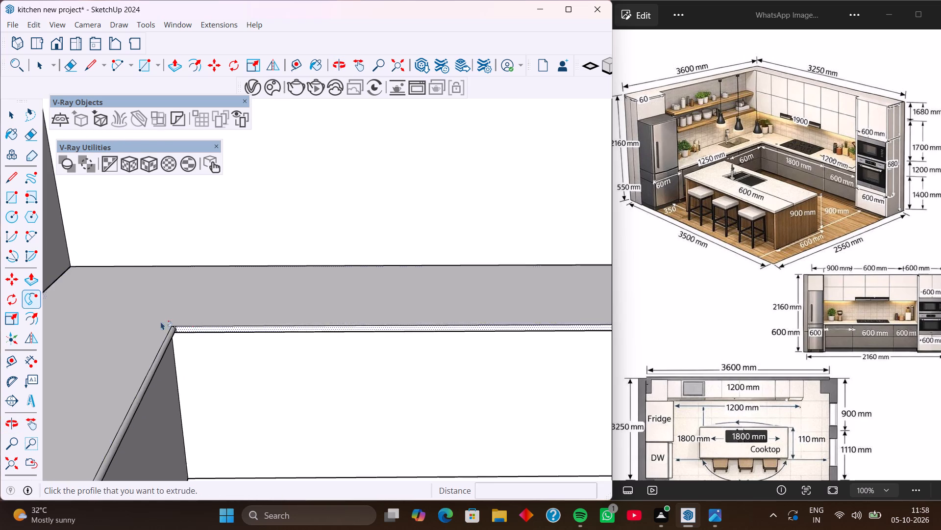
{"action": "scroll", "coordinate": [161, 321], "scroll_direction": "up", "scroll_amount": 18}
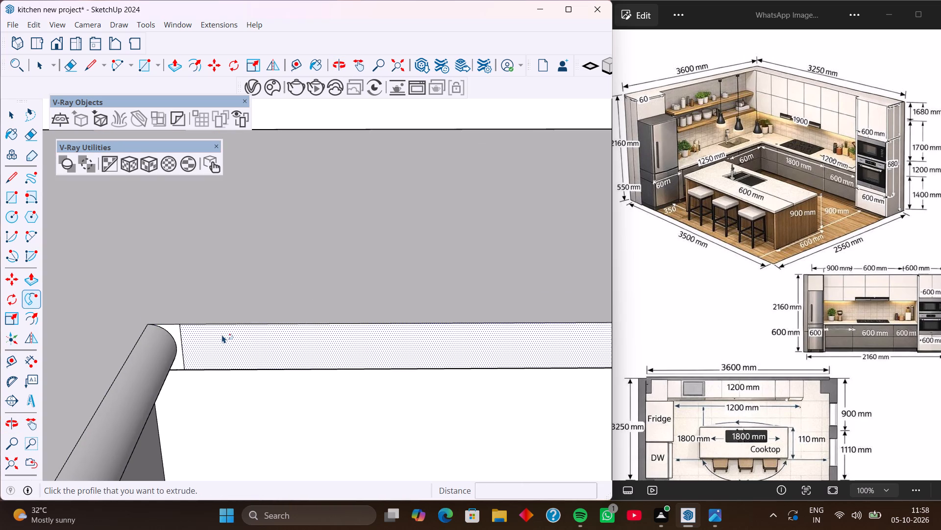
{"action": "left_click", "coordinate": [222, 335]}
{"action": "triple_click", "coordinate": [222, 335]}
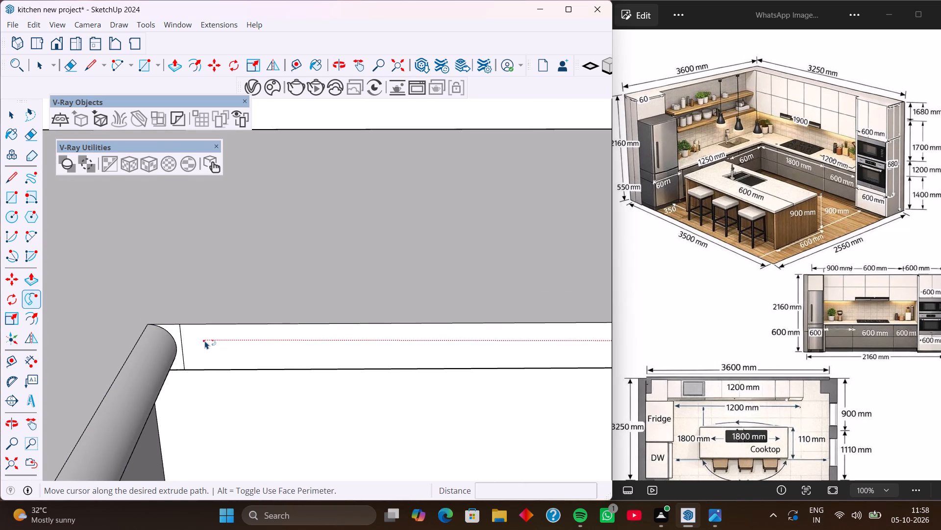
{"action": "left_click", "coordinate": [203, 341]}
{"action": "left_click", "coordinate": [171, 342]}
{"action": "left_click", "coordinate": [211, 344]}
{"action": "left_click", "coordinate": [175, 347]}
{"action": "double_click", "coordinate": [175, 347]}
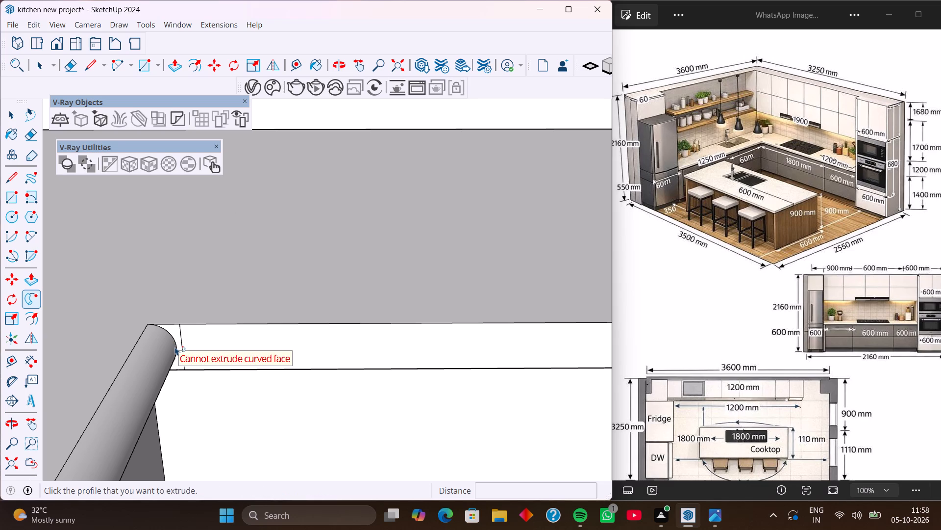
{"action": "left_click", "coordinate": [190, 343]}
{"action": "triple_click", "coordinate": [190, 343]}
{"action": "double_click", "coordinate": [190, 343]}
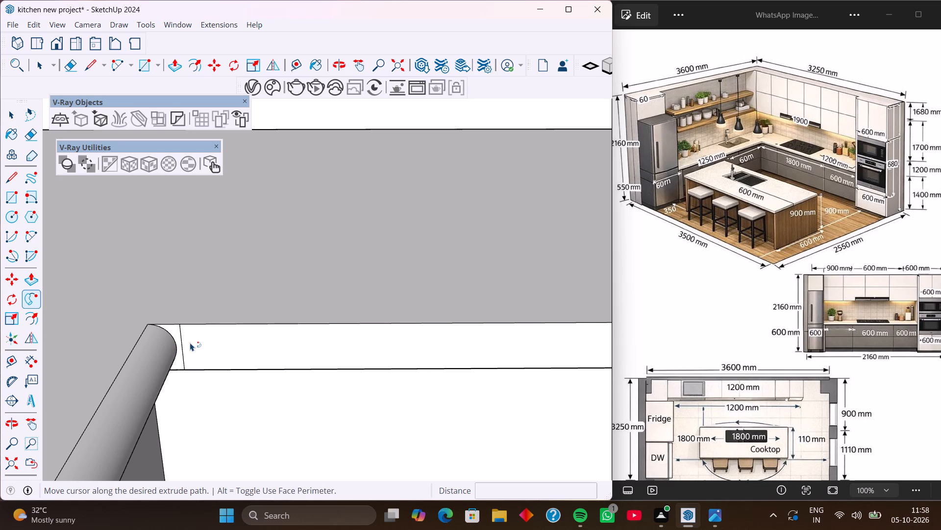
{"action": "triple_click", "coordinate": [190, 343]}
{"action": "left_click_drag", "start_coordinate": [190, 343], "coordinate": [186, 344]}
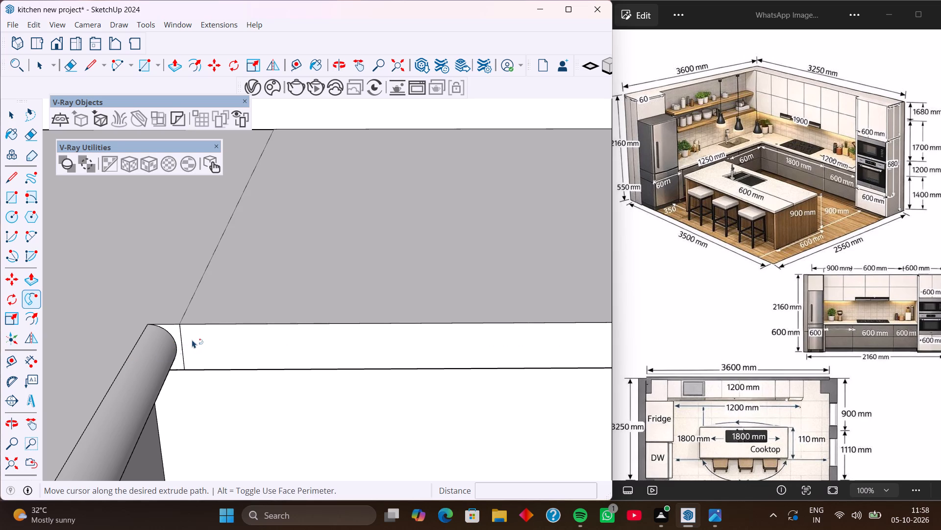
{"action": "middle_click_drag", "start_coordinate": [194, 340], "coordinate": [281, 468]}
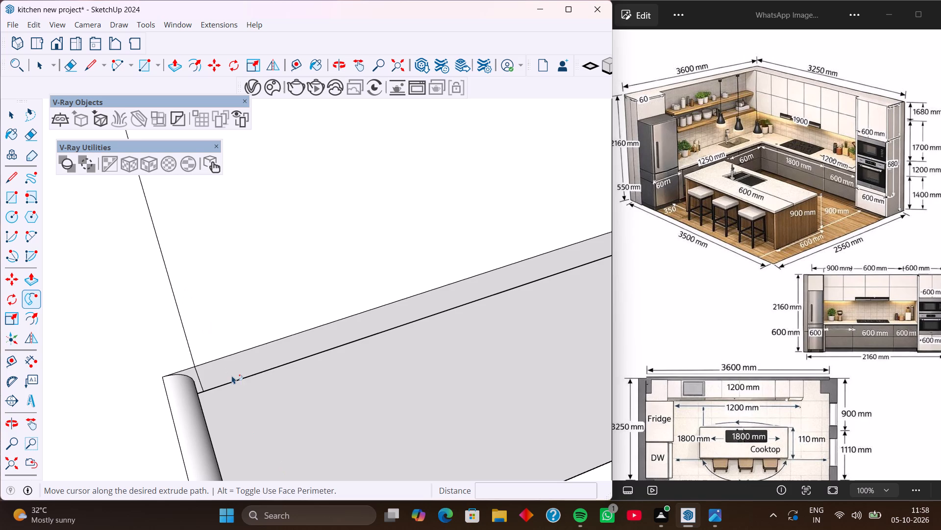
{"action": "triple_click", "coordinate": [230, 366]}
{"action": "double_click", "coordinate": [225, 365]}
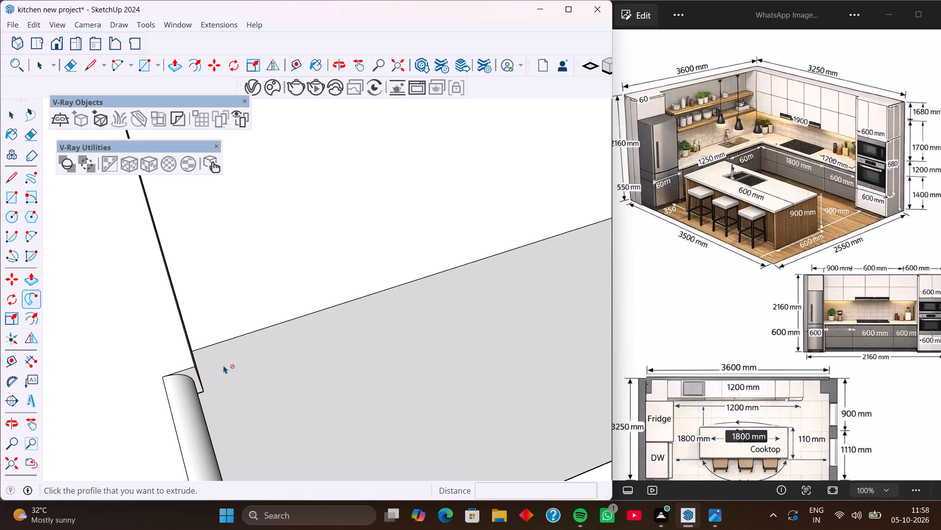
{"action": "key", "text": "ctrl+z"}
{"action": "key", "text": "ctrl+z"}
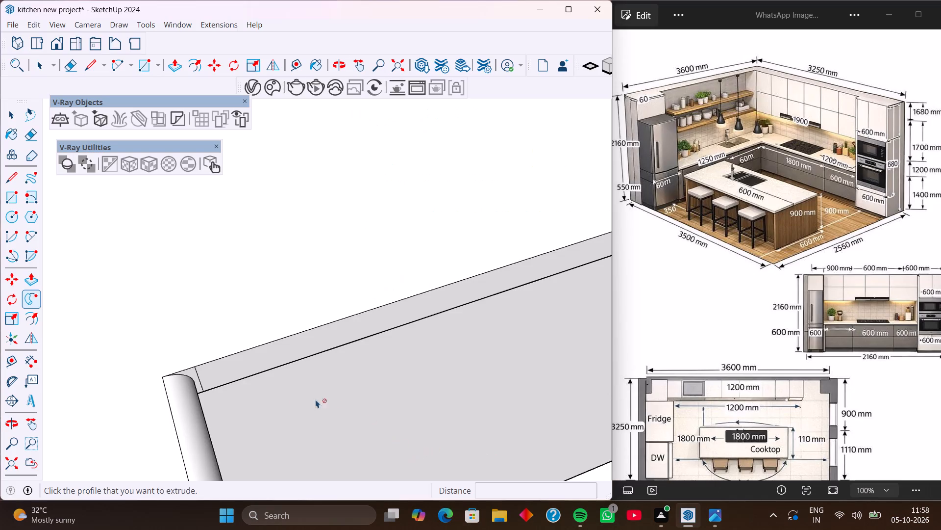
Examine the countertop's end face and overhang at the free end of the back-wall leg.
{"action": "scroll", "coordinate": [98, 299], "scroll_direction": "down", "scroll_amount": 5}
{"action": "scroll", "coordinate": [105, 358], "scroll_direction": "down", "scroll_amount": 20}
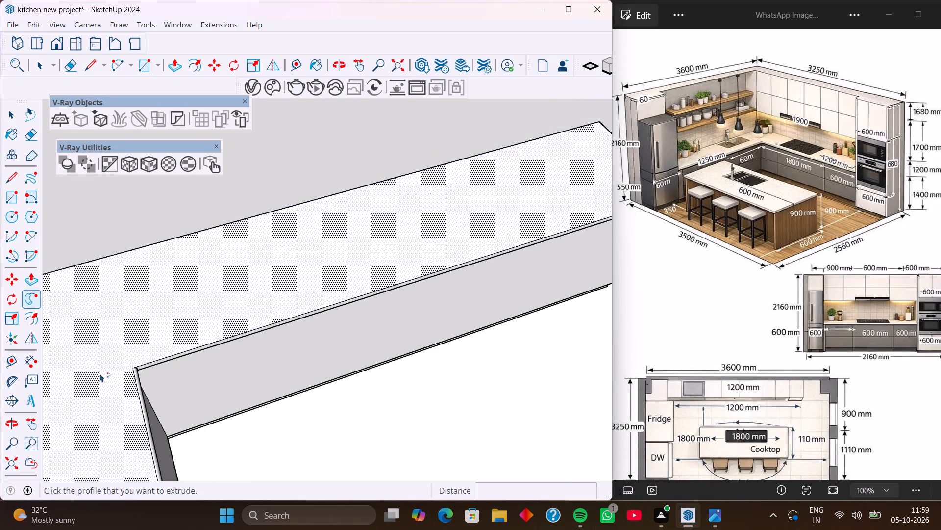
{"action": "scroll", "coordinate": [100, 373], "scroll_direction": "down", "scroll_amount": 5}
{"action": "scroll", "coordinate": [214, 371], "scroll_direction": "down", "scroll_amount": 1}
{"action": "middle_click_drag", "start_coordinate": [291, 374], "coordinate": [74, 210]}
{"action": "middle_click_drag", "start_coordinate": [322, 363], "coordinate": [142, 373]}
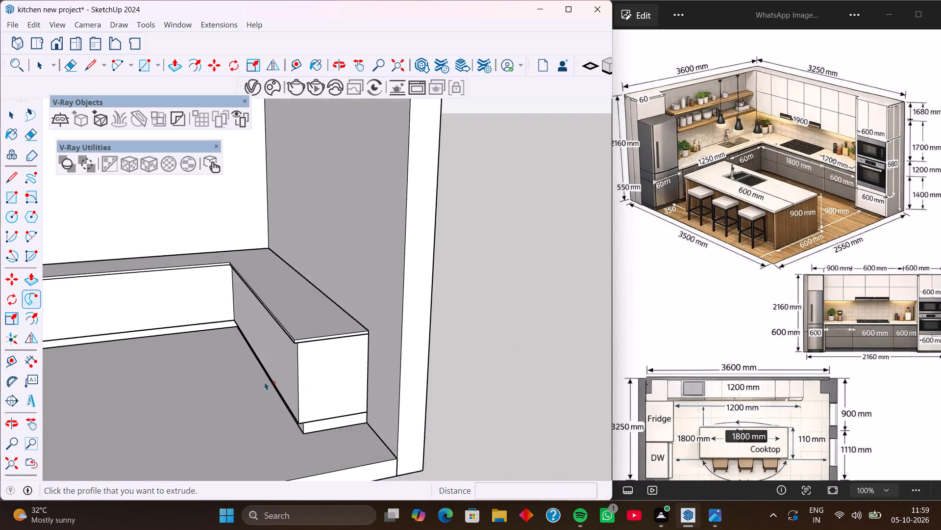
{"action": "middle_click_drag", "start_coordinate": [265, 382], "coordinate": [200, 371]}
{"action": "scroll", "coordinate": [249, 324], "scroll_direction": "up", "scroll_amount": 13}
{"action": "middle_click_drag", "start_coordinate": [222, 324], "coordinate": [236, 324]}
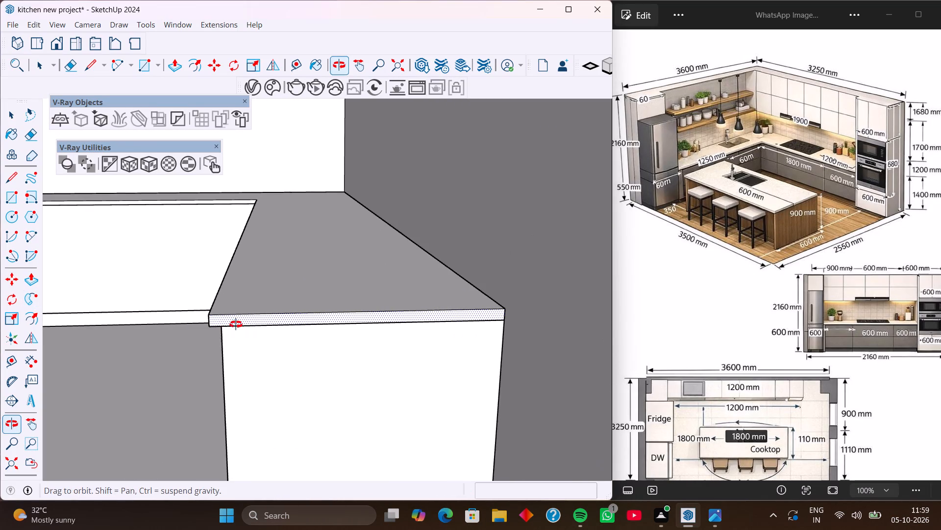
{"action": "middle_click_drag", "start_coordinate": [236, 324], "coordinate": [249, 324]}
{"action": "scroll", "coordinate": [249, 324], "scroll_direction": "up", "scroll_amount": 8}
{"action": "scroll", "coordinate": [249, 336], "scroll_direction": "down", "scroll_amount": 4}
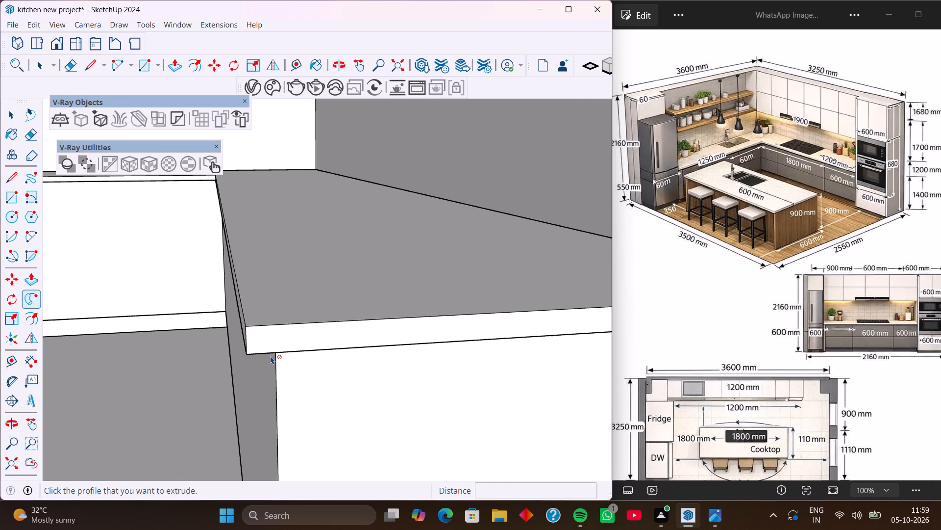
{"action": "scroll", "coordinate": [266, 341], "scroll_direction": "down", "scroll_amount": 1}
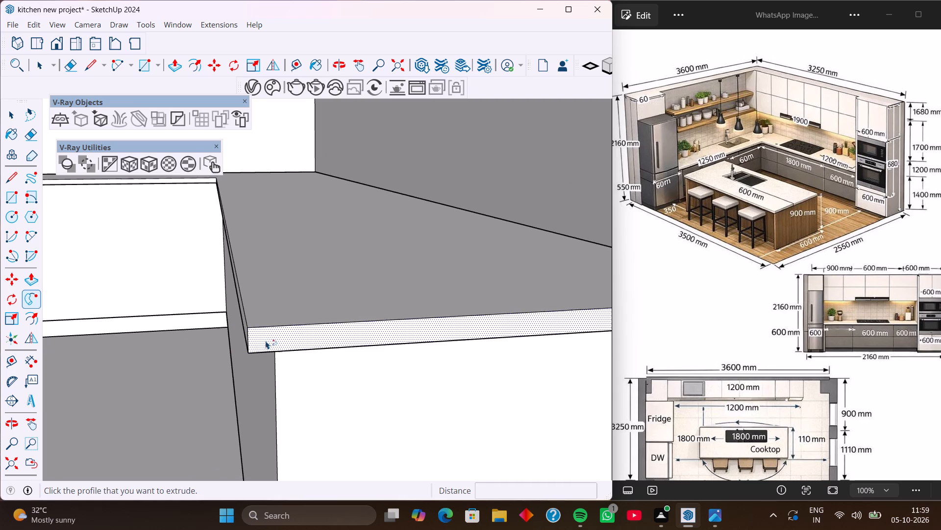
{"action": "scroll", "coordinate": [266, 341], "scroll_direction": "down", "scroll_amount": 3}
{"action": "middle_click_drag", "start_coordinate": [242, 351], "coordinate": [246, 337]}
{"action": "scroll", "coordinate": [261, 264], "scroll_direction": "up", "scroll_amount": 3}
{"action": "middle_click_drag", "start_coordinate": [267, 259], "coordinate": [253, 282]}
{"action": "scroll", "coordinate": [310, 246], "scroll_direction": "up", "scroll_amount": 2}
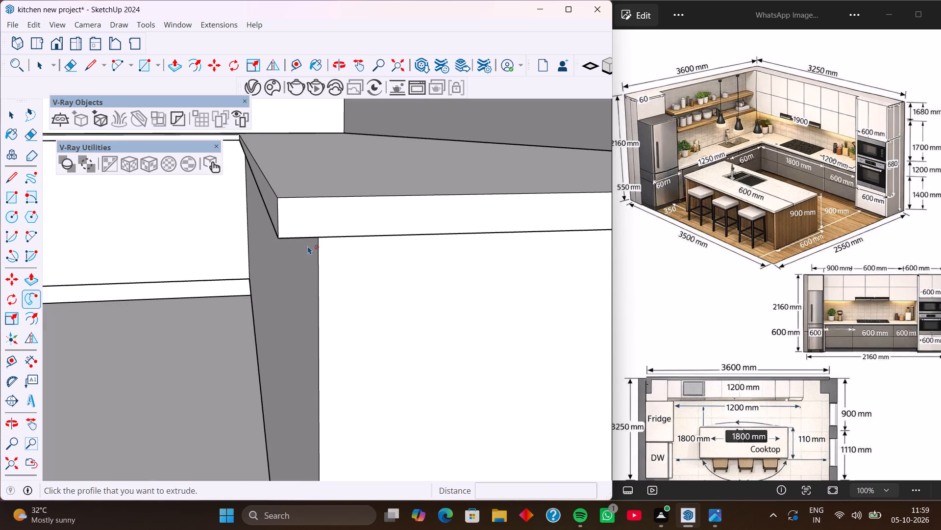
{"action": "key", "text": "space"}
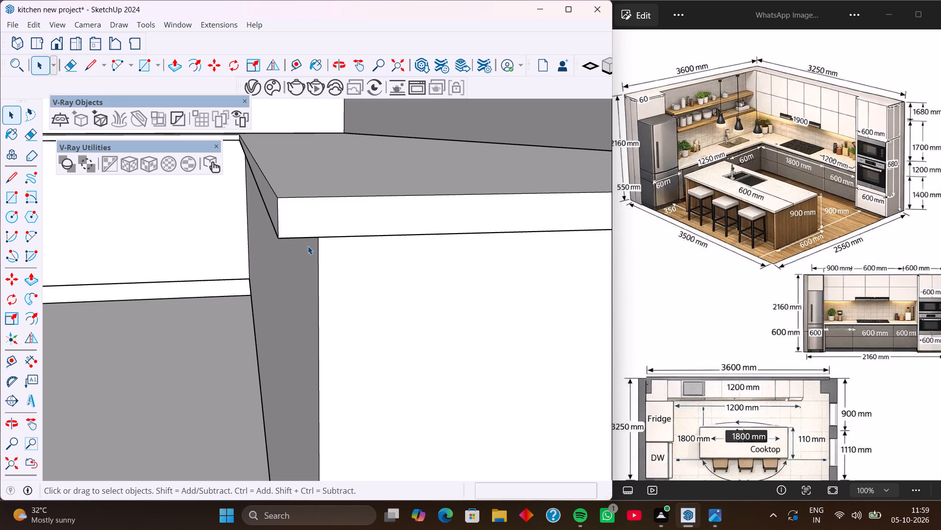
{"action": "scroll", "coordinate": [289, 199], "scroll_direction": "down", "scroll_amount": 2}
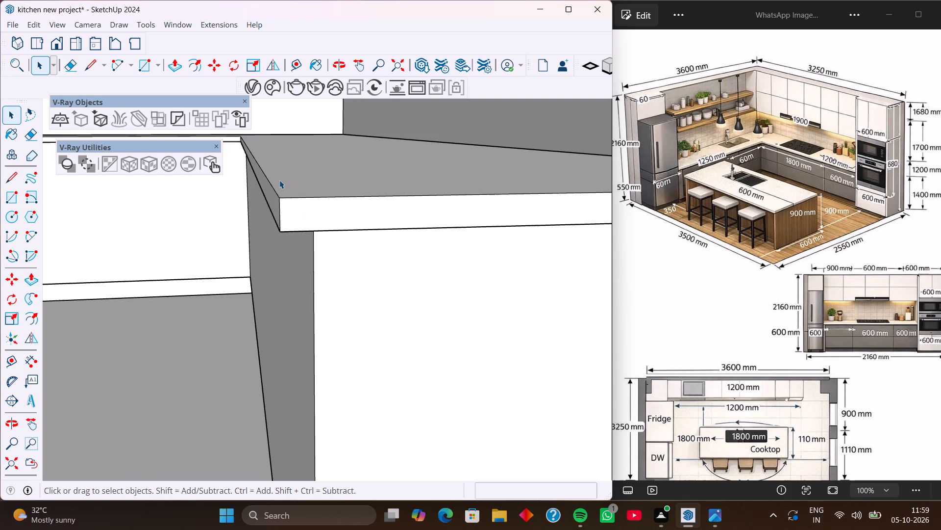
Examine the countertop's inner corner where the side leg's rounded edge meets the back-wall leg, and the side leg's free end.
{"action": "middle_click_drag", "start_coordinate": [275, 174], "coordinate": [399, 345], "text": "shift"}
{"action": "middle_click_drag", "start_coordinate": [403, 344], "coordinate": [373, 288]}
{"action": "left_click", "coordinate": [373, 288]}
{"action": "scroll", "coordinate": [215, 157], "scroll_direction": "up", "scroll_amount": 3}
{"action": "scroll", "coordinate": [258, 154], "scroll_direction": "up", "scroll_amount": 2}
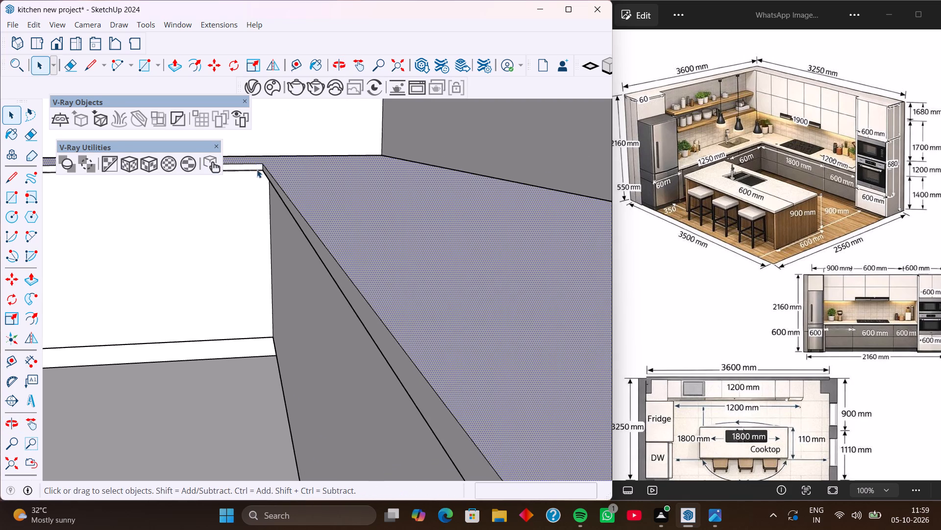
{"action": "scroll", "coordinate": [257, 169], "scroll_direction": "up", "scroll_amount": 16}
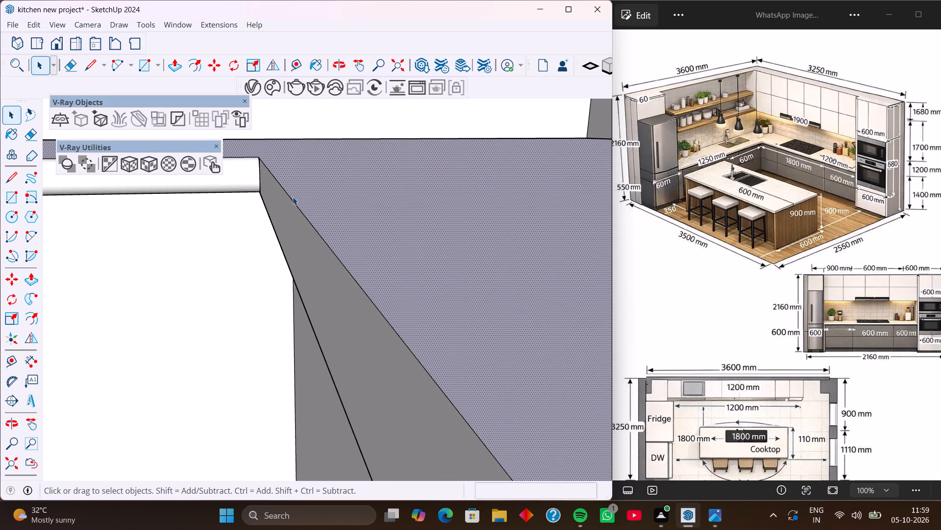
{"action": "middle_click_drag", "start_coordinate": [261, 170], "coordinate": [366, 253]}
{"action": "middle_click_drag", "start_coordinate": [169, 173], "coordinate": [338, 210]}
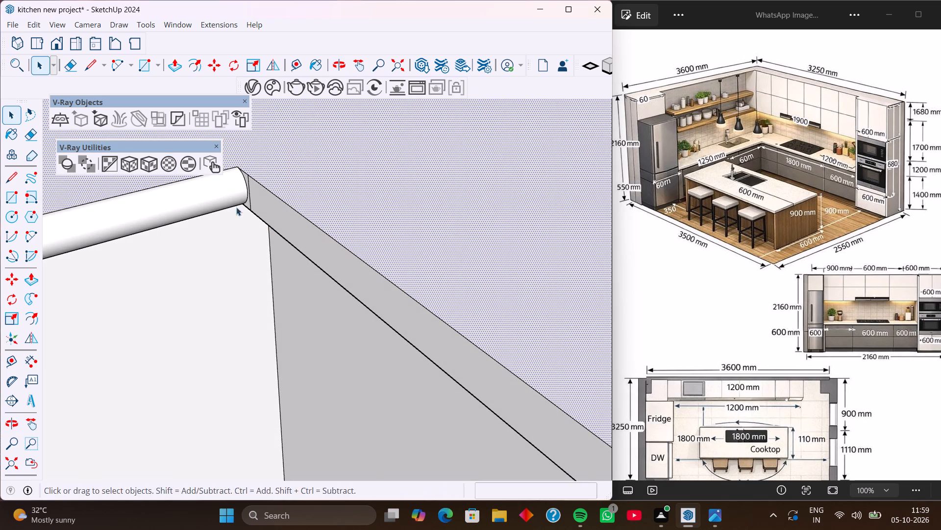
{"action": "middle_click_drag", "start_coordinate": [188, 200], "coordinate": [289, 215]}
{"action": "scroll", "coordinate": [185, 184], "scroll_direction": "up", "scroll_amount": 10}
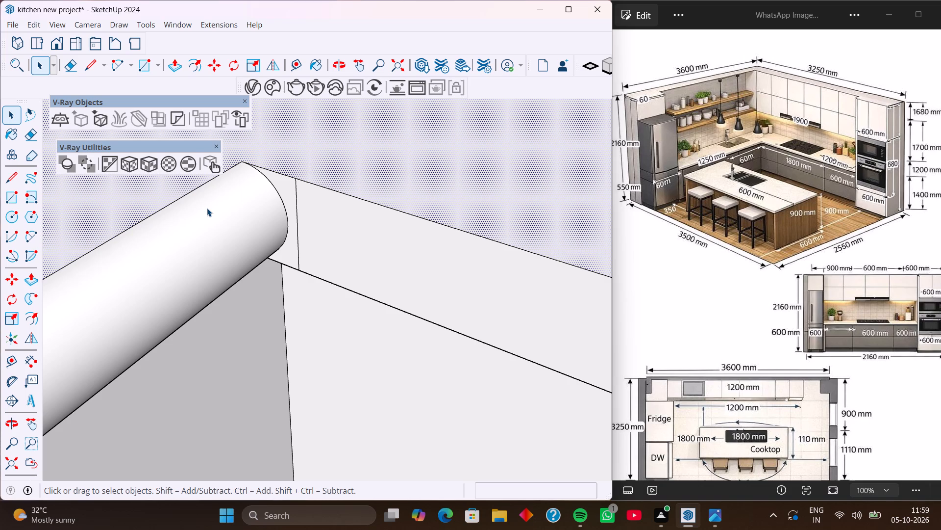
{"action": "scroll", "coordinate": [207, 208], "scroll_direction": "down", "scroll_amount": 11}
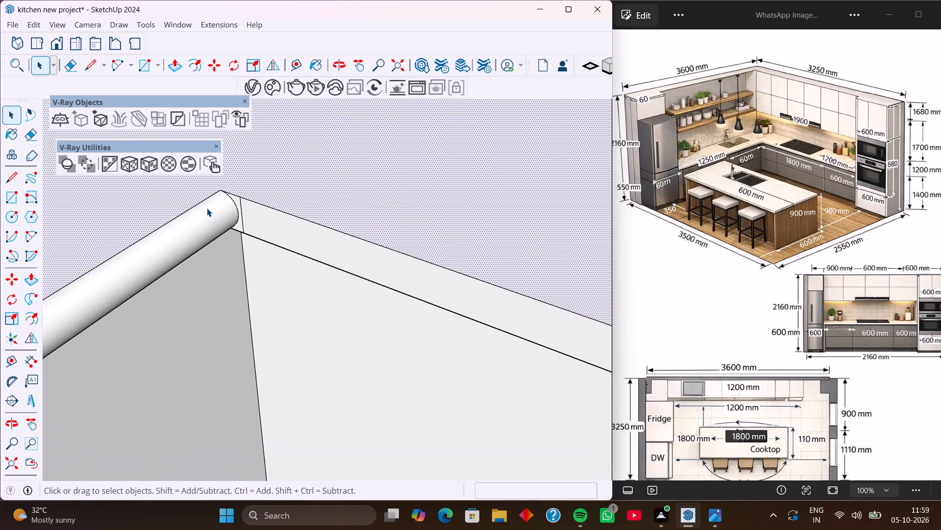
{"action": "scroll", "coordinate": [207, 208], "scroll_direction": "down", "scroll_amount": 20}
{"action": "scroll", "coordinate": [207, 208], "scroll_direction": "down", "scroll_amount": 7}
{"action": "scroll", "coordinate": [186, 243], "scroll_direction": "up", "scroll_amount": 1}
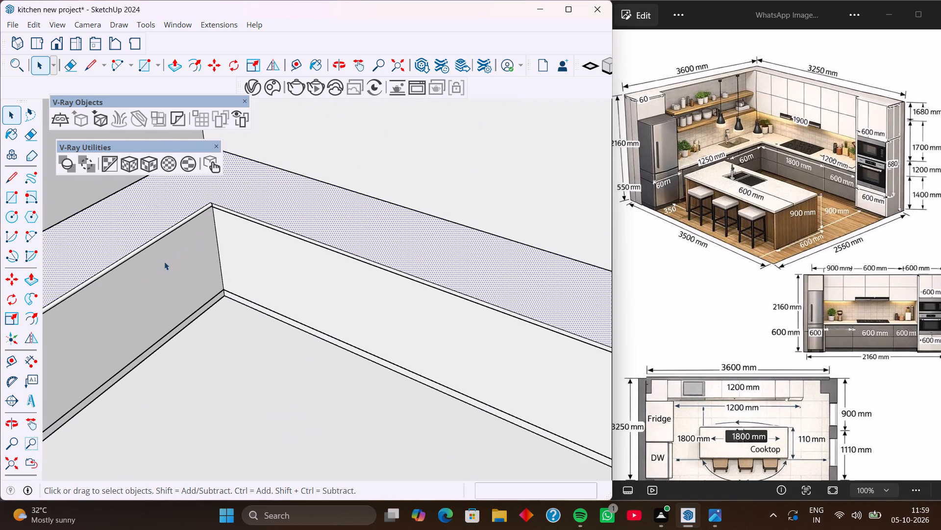
{"action": "middle_click_drag", "start_coordinate": [125, 293], "coordinate": [367, 168], "text": "shift"}
{"action": "middle_click_drag", "start_coordinate": [91, 326], "coordinate": [237, 275]}
{"action": "scroll", "coordinate": [0, 399], "scroll_direction": "up", "scroll_amount": 3}
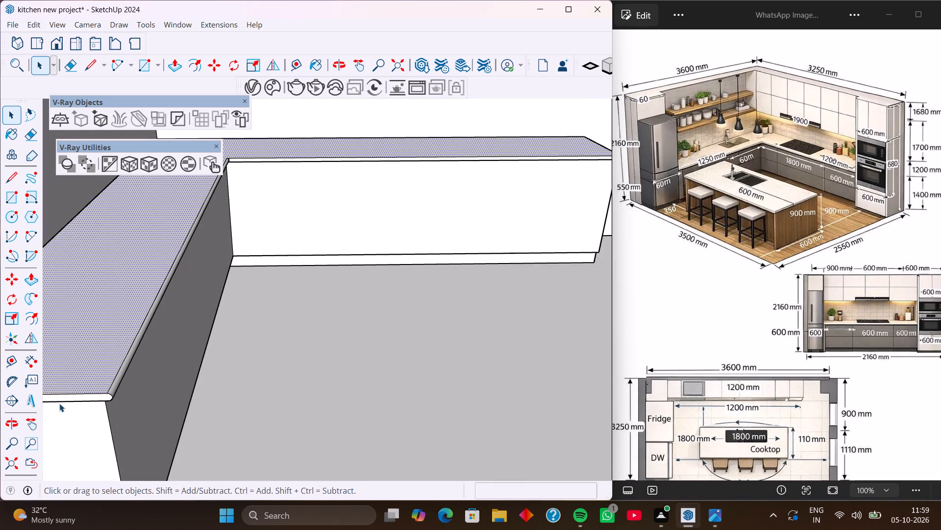
Undo the Follow Me rounding of the side leg's front edge.
{"action": "key", "text": "ctrl+z"}
{"action": "key", "text": "ctrl+z"}
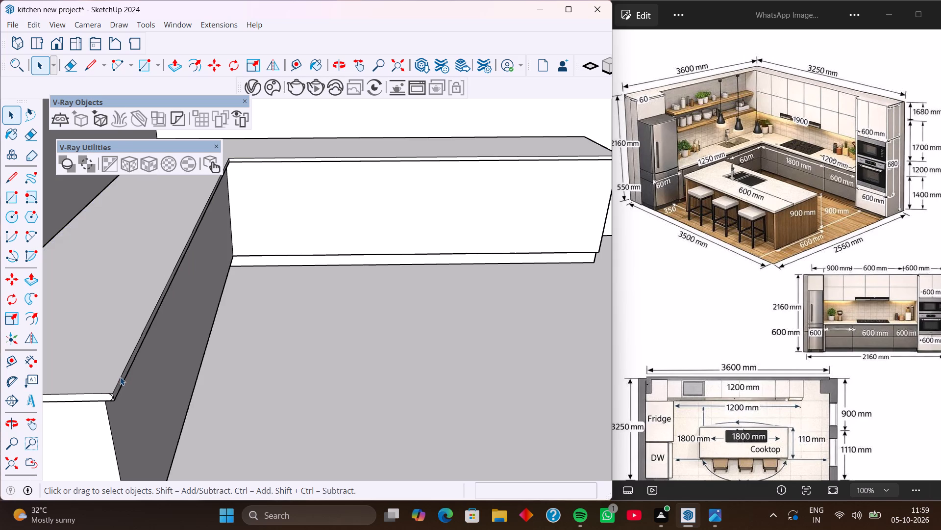
Weld the top front edges of the side leg and the back-wall leg into one continuous path.
{"action": "scroll", "coordinate": [120, 377], "scroll_direction": "up", "scroll_amount": 8}
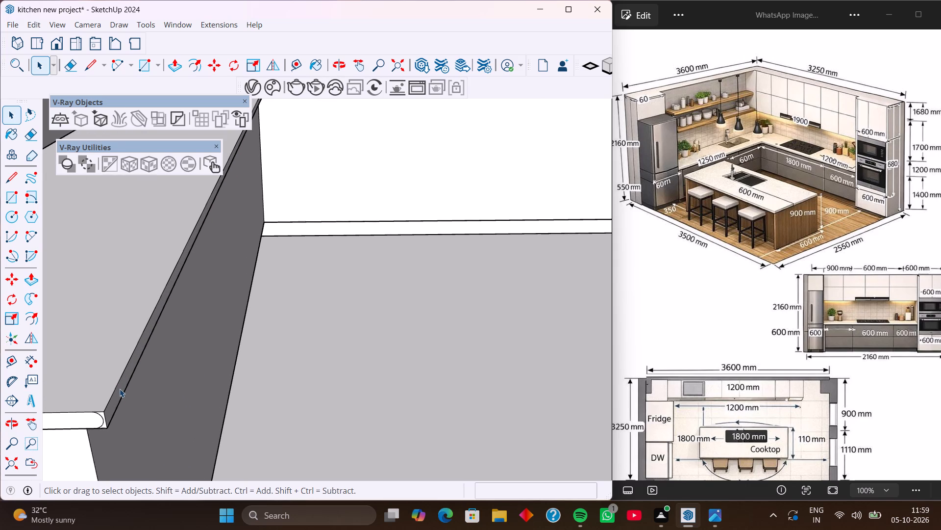
{"action": "left_click", "coordinate": [119, 383]}
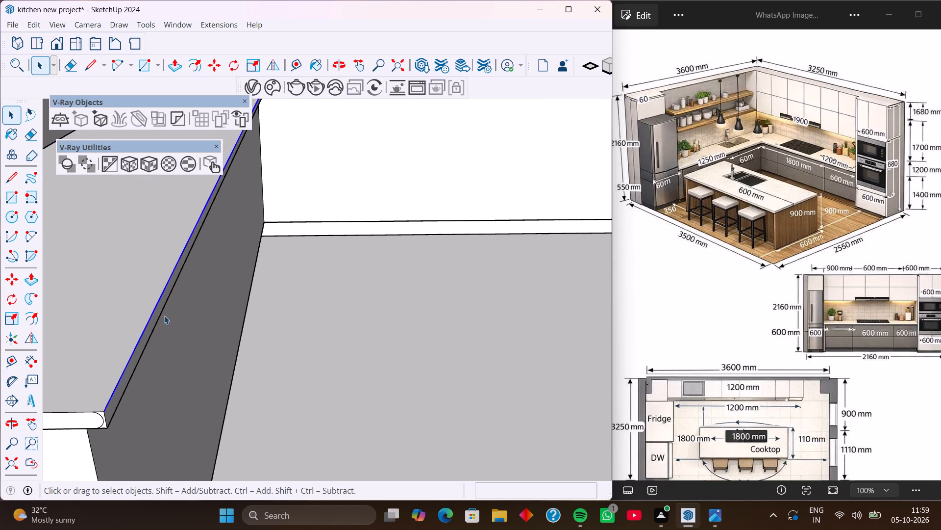
{"action": "middle_click_drag", "start_coordinate": [336, 134], "coordinate": [288, 321], "text": "shift"}
{"action": "scroll", "coordinate": [290, 297], "scroll_direction": "up", "scroll_amount": 8, "text": "shift"}
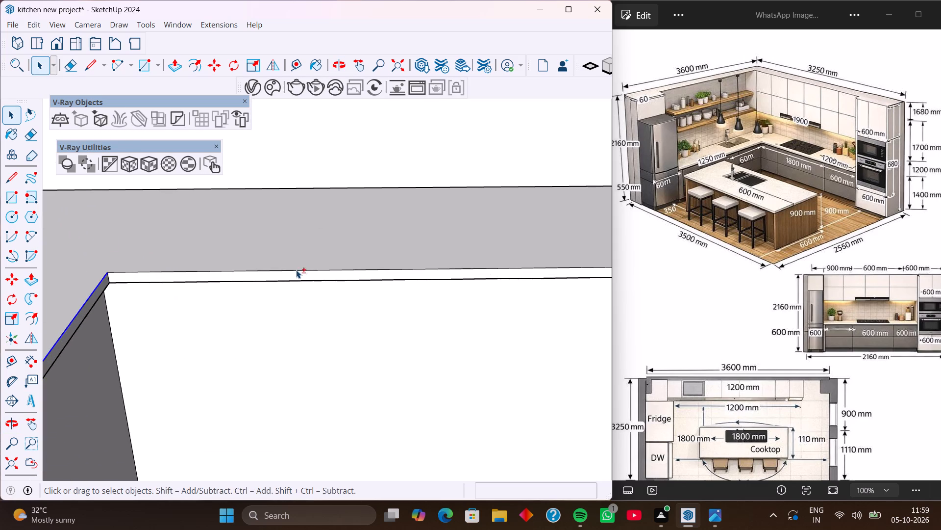
{"action": "left_click", "coordinate": [297, 270], "text": "shift"}
{"action": "scroll", "coordinate": [276, 337], "scroll_direction": "down", "scroll_amount": 6}
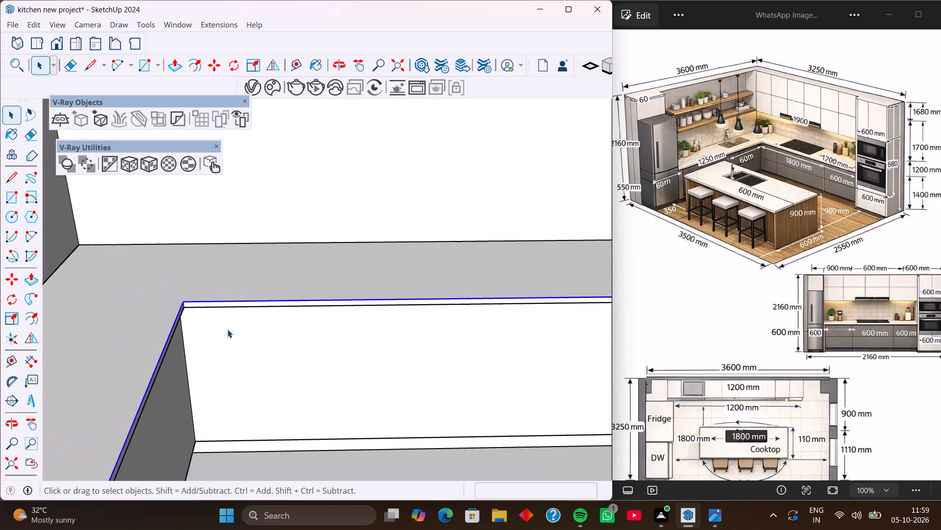
{"action": "scroll", "coordinate": [227, 329], "scroll_direction": "down", "scroll_amount": 5}
{"action": "right_click", "coordinate": [233, 312]}
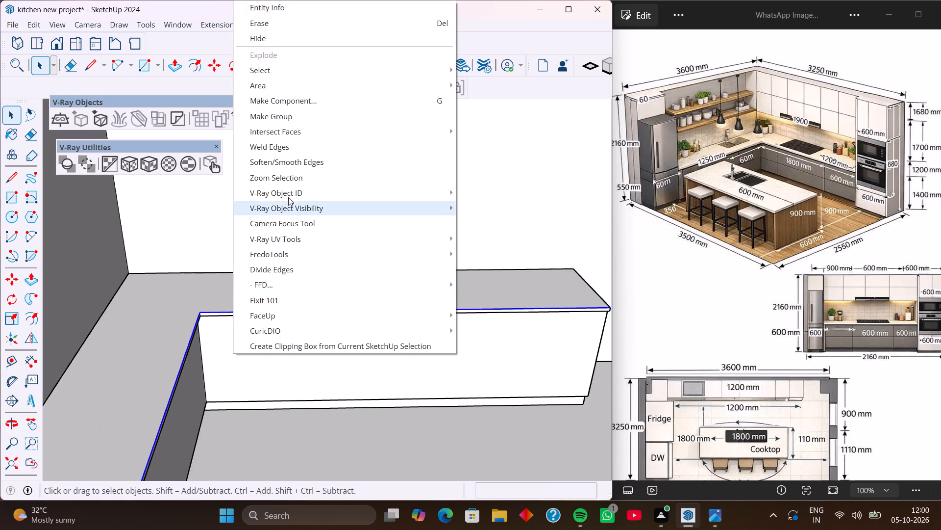
{"action": "left_click", "coordinate": [287, 144]}
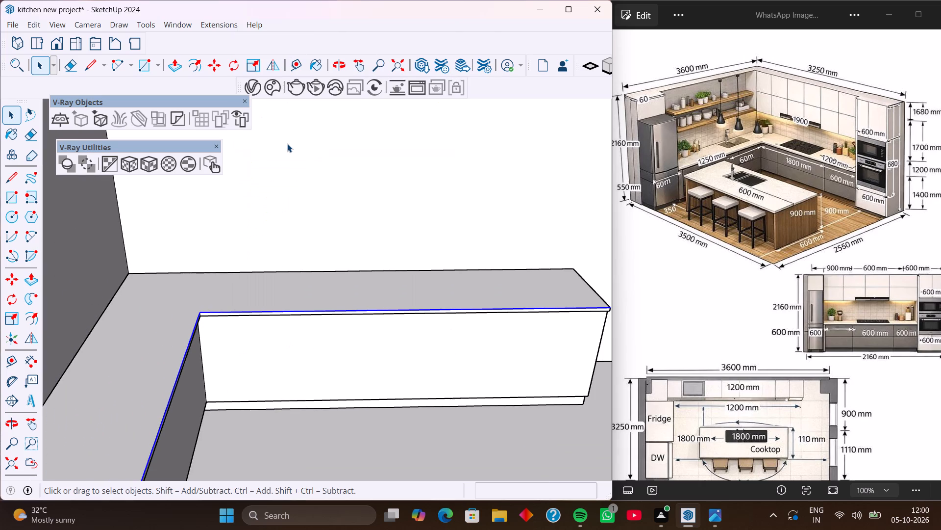
Delete the arc drawn inside the countertop's end face at the side leg's free end.
{"action": "scroll", "coordinate": [230, 331], "scroll_direction": "down", "scroll_amount": 9}
{"action": "middle_click_drag", "start_coordinate": [225, 365], "coordinate": [285, 231], "text": "shift"}
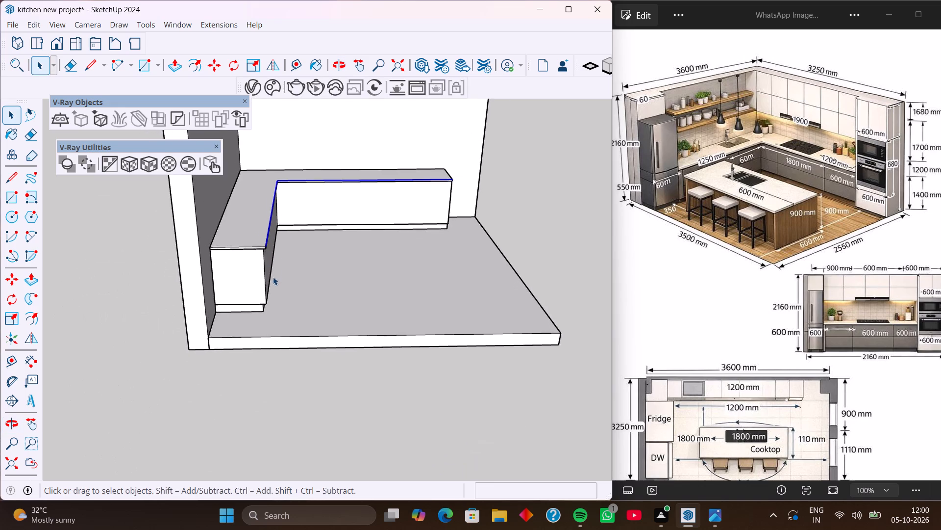
{"action": "scroll", "coordinate": [269, 271], "scroll_direction": "up", "scroll_amount": 18}
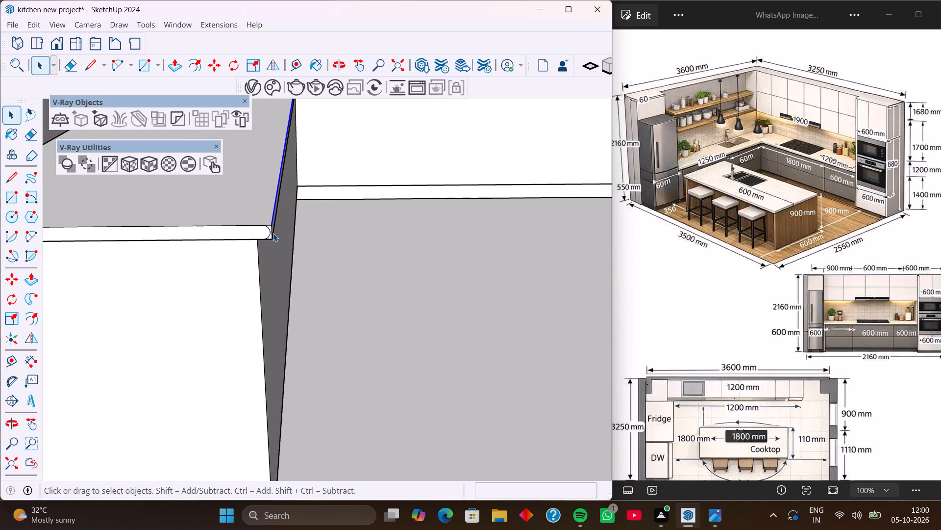
{"action": "left_click", "coordinate": [270, 231]}
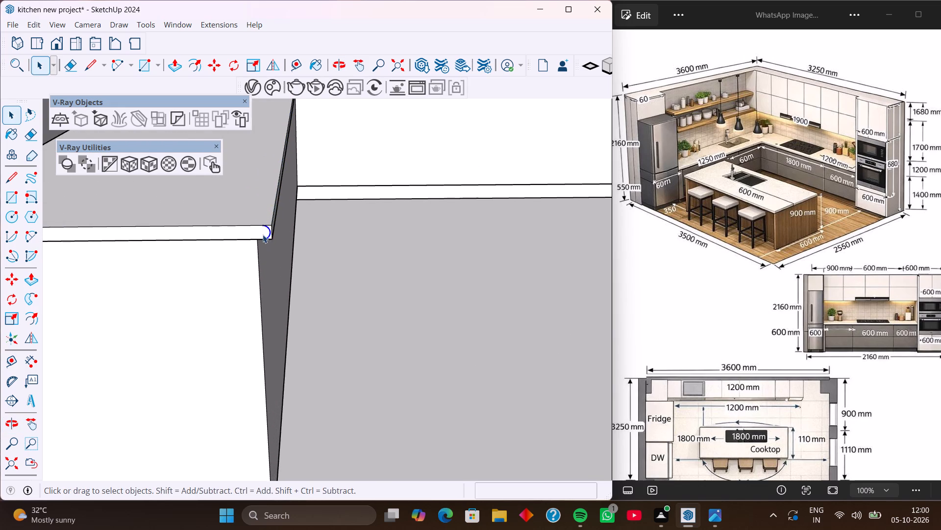
{"action": "scroll", "coordinate": [266, 230], "scroll_direction": "up", "scroll_amount": 8}
{"action": "middle_click_drag", "start_coordinate": [266, 230], "coordinate": [302, 205]}
{"action": "scroll", "coordinate": [235, 256], "scroll_direction": "up", "scroll_amount": 4}
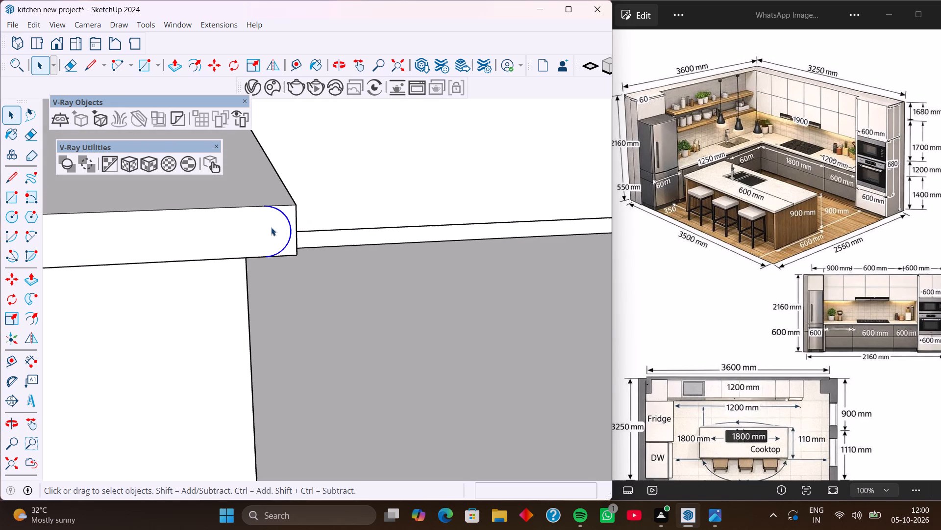
{"action": "scroll", "coordinate": [289, 238], "scroll_direction": "up", "scroll_amount": 5}
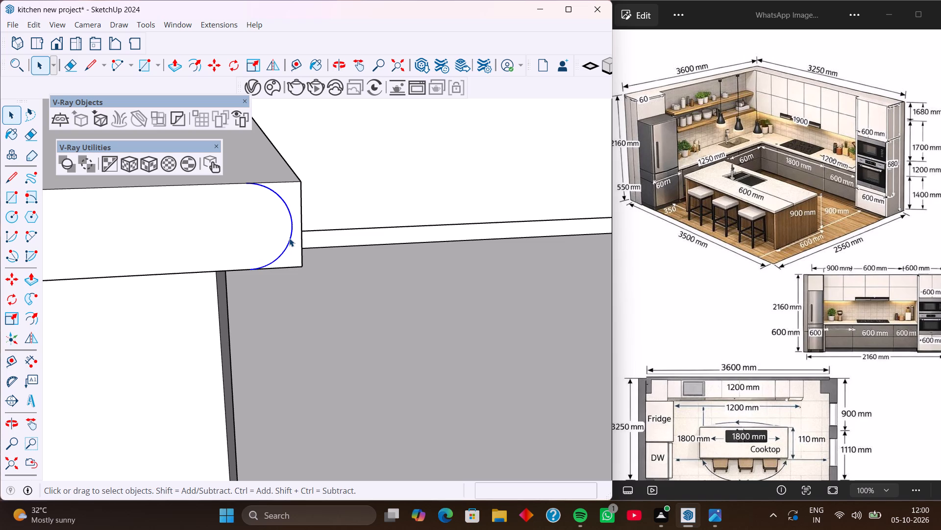
{"action": "scroll", "coordinate": [289, 238], "scroll_direction": "down", "scroll_amount": 9}
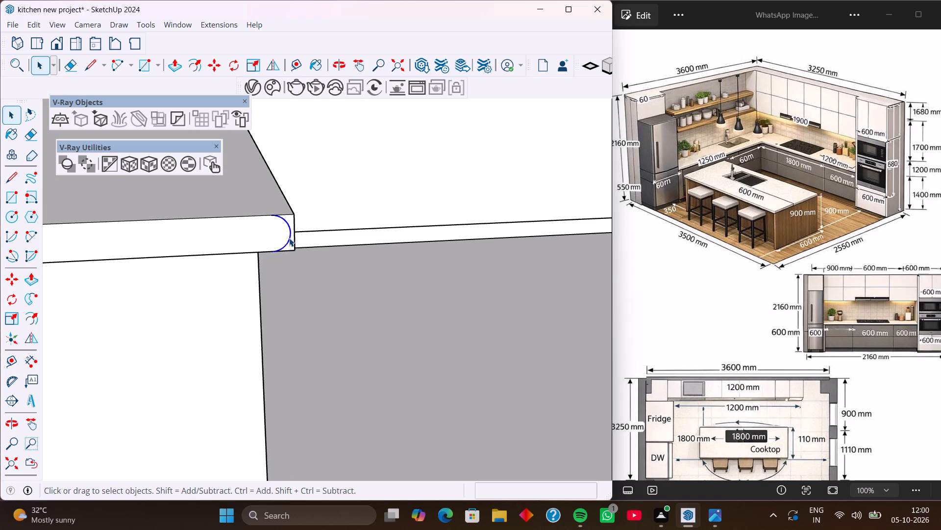
{"action": "scroll", "coordinate": [289, 238], "scroll_direction": "up", "scroll_amount": 5}
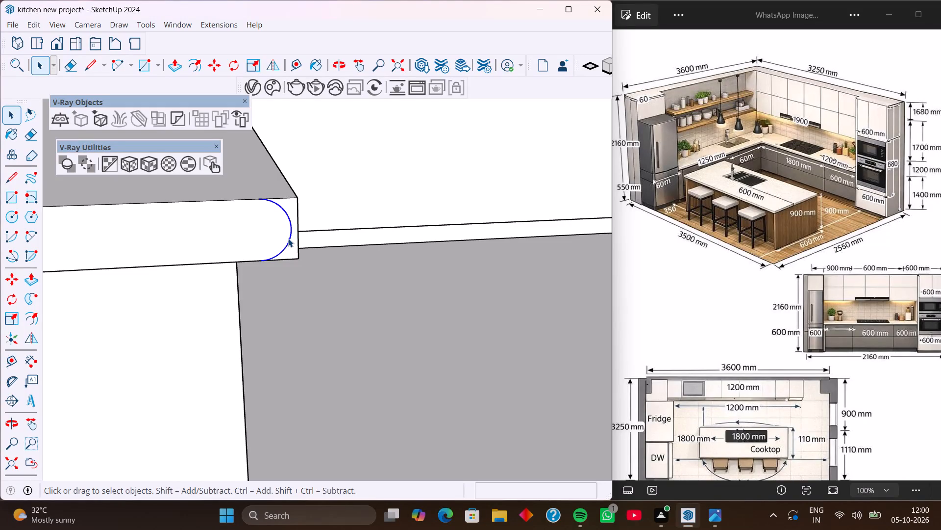
{"action": "key", "text": "Delete"}
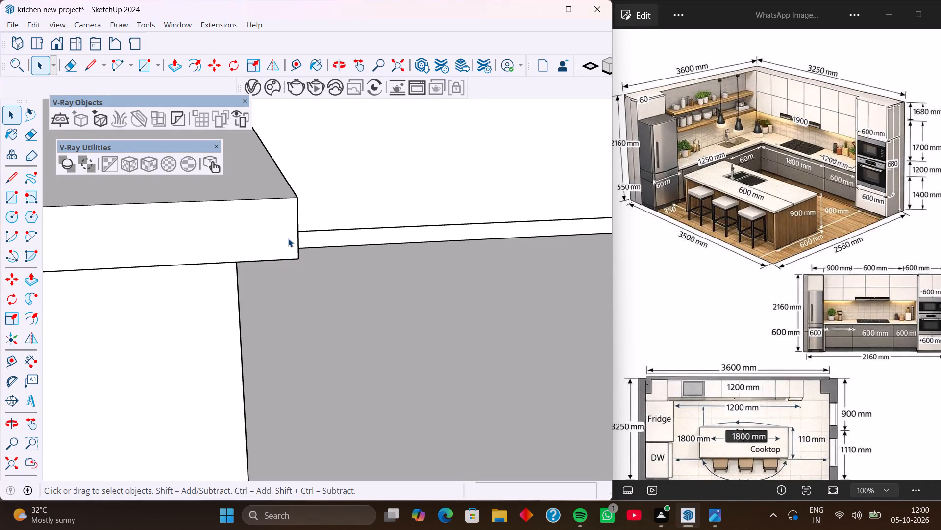
Draw a two-point arc on the end face's vertical front edge, corner to corner, bulging 7/16" outward along the green axis.
{"action": "middle_click_drag", "start_coordinate": [306, 245], "coordinate": [324, 244]}
{"action": "scroll", "coordinate": [324, 244], "scroll_direction": "up", "scroll_amount": 1}
{"action": "middle_click_drag", "start_coordinate": [324, 244], "coordinate": [288, 244]}
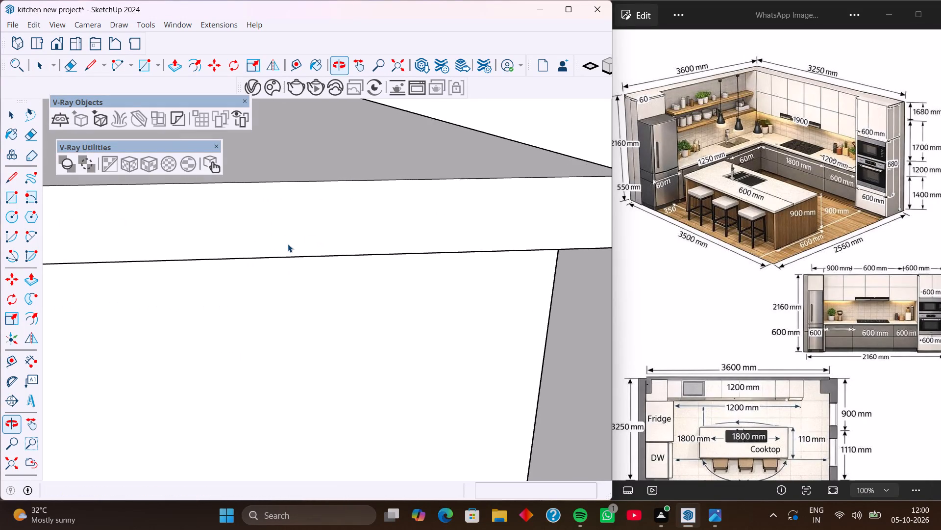
{"action": "scroll", "coordinate": [288, 244], "scroll_direction": "down", "scroll_amount": 2}
{"action": "middle_click_drag", "start_coordinate": [288, 244], "coordinate": [123, 242], "text": "shift"}
{"action": "middle_click_drag", "start_coordinate": [208, 211], "coordinate": [178, 221]}
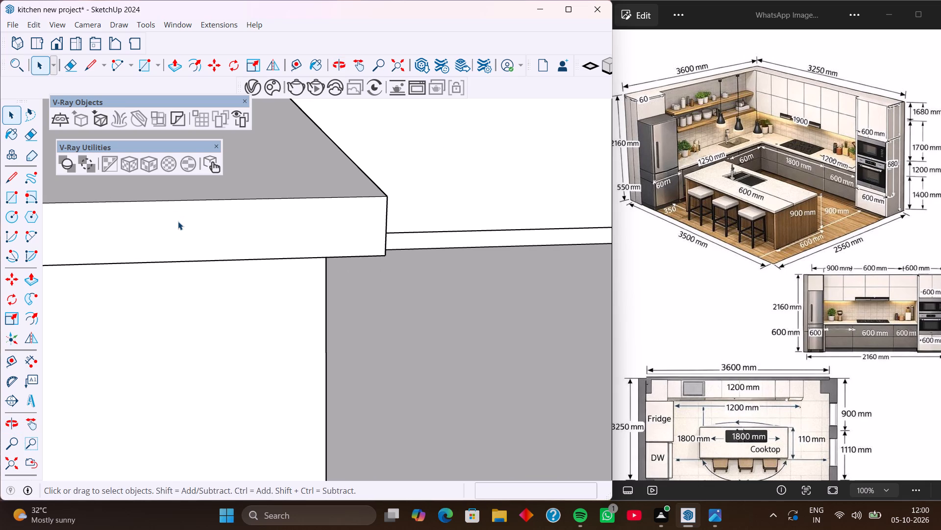
{"action": "key", "text": "a"}
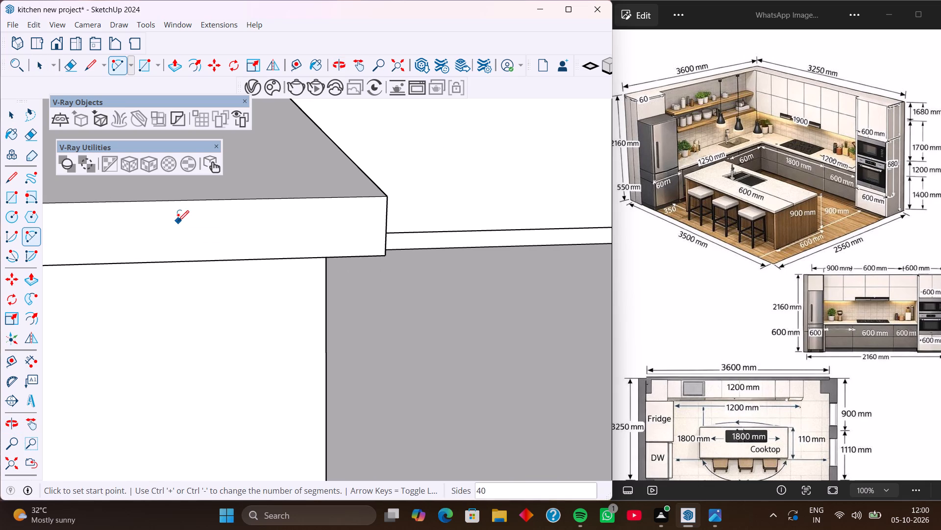
{"action": "left_click", "coordinate": [386, 197]}
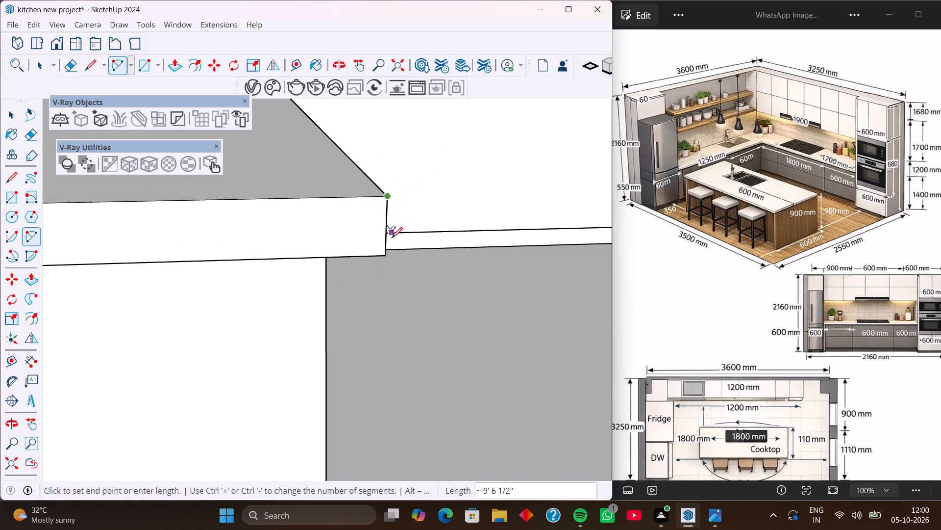
{"action": "left_click", "coordinate": [387, 258]}
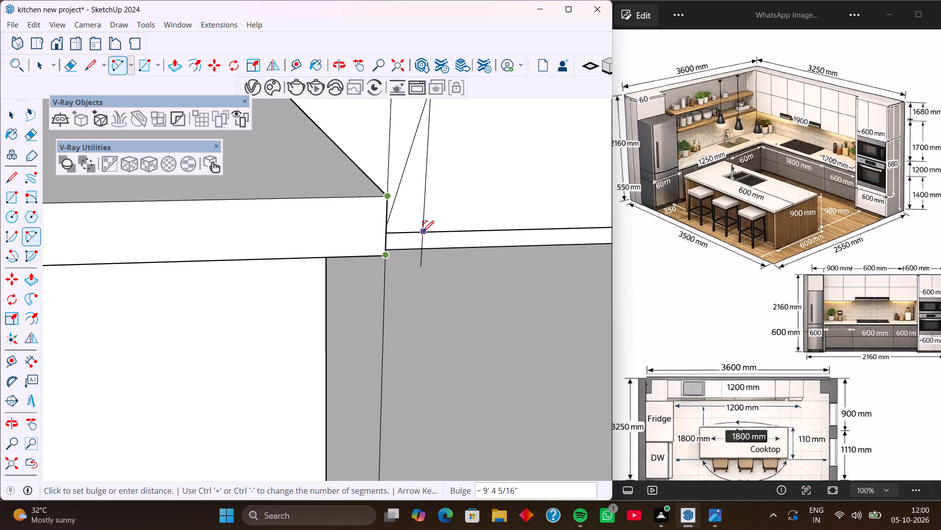
{"action": "key", "text": "Right"}
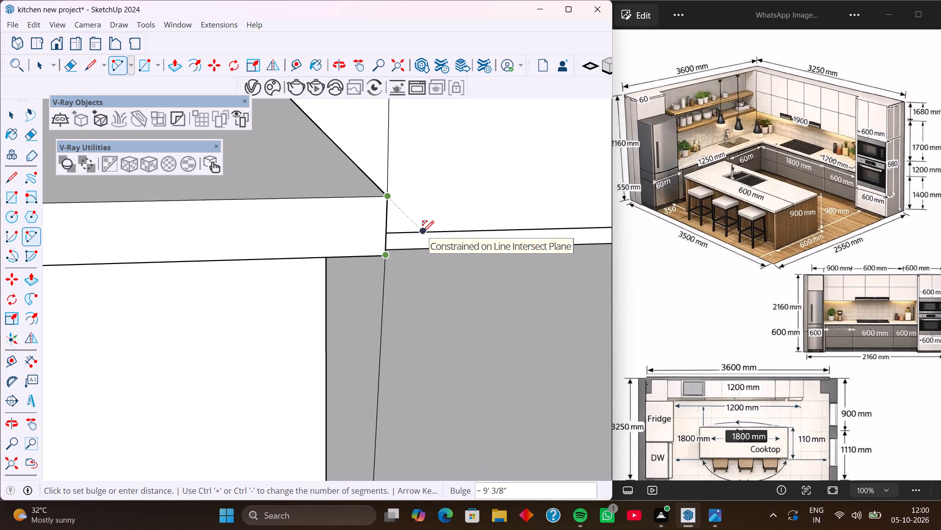
{"action": "key", "text": "Left"}
{"action": "key", "text": "Up"}
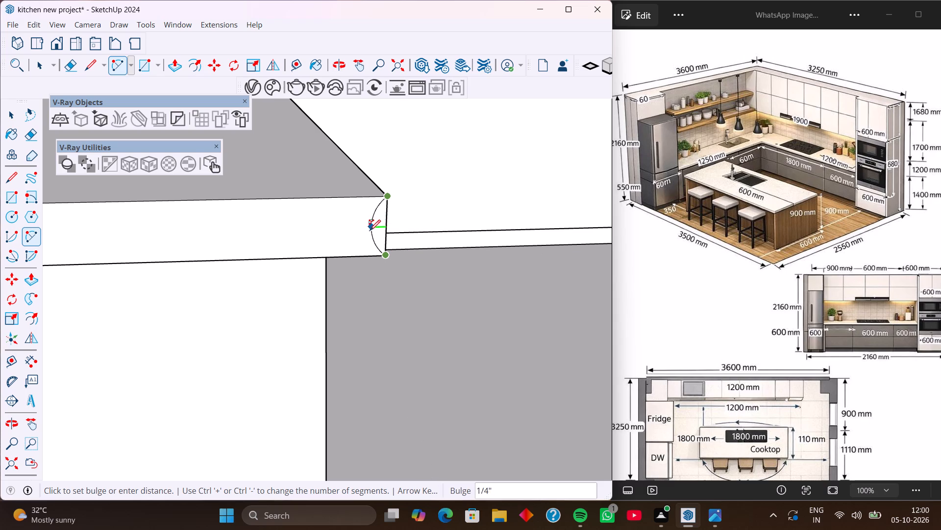
{"action": "left_click", "coordinate": [413, 225]}
{"action": "middle_click_drag", "start_coordinate": [411, 227], "coordinate": [312, 222]}
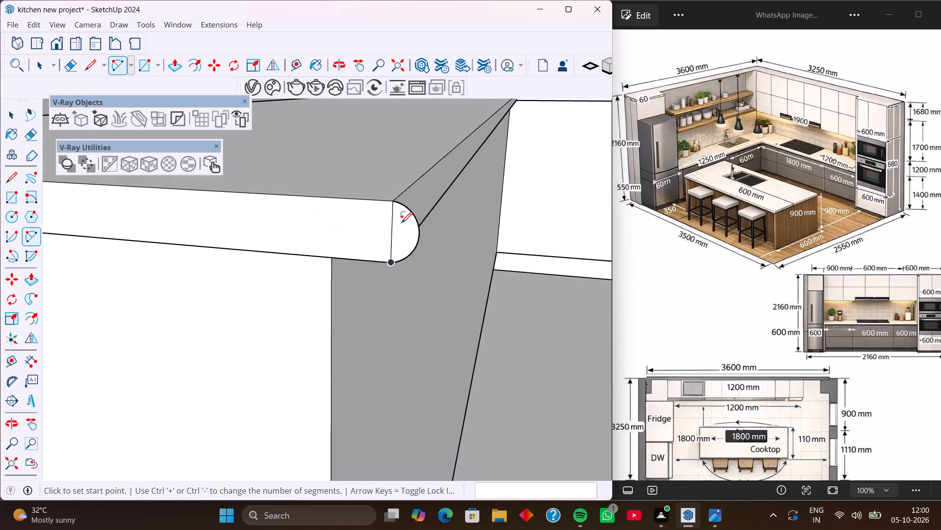
{"action": "middle_click_drag", "start_coordinate": [401, 223], "coordinate": [362, 222]}
{"action": "scroll", "coordinate": [412, 216], "scroll_direction": "up", "scroll_amount": 4}
{"action": "key", "text": "space"}
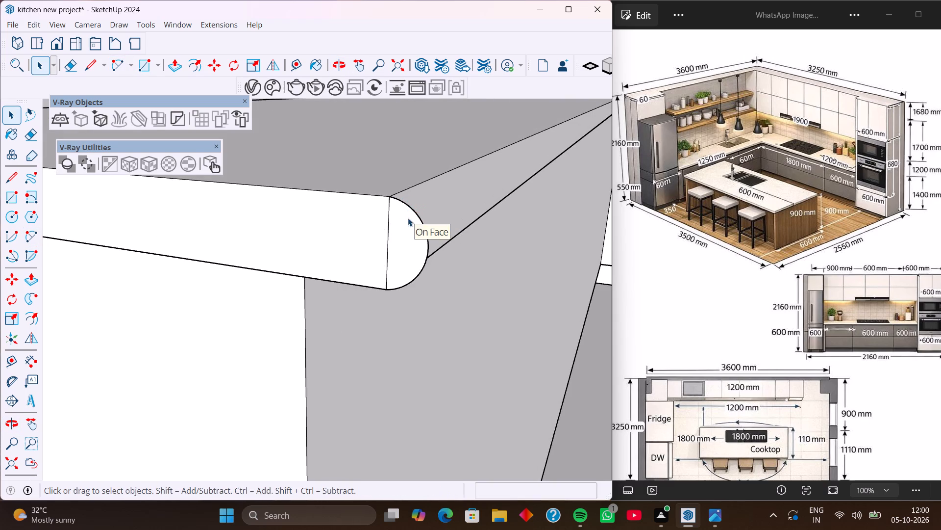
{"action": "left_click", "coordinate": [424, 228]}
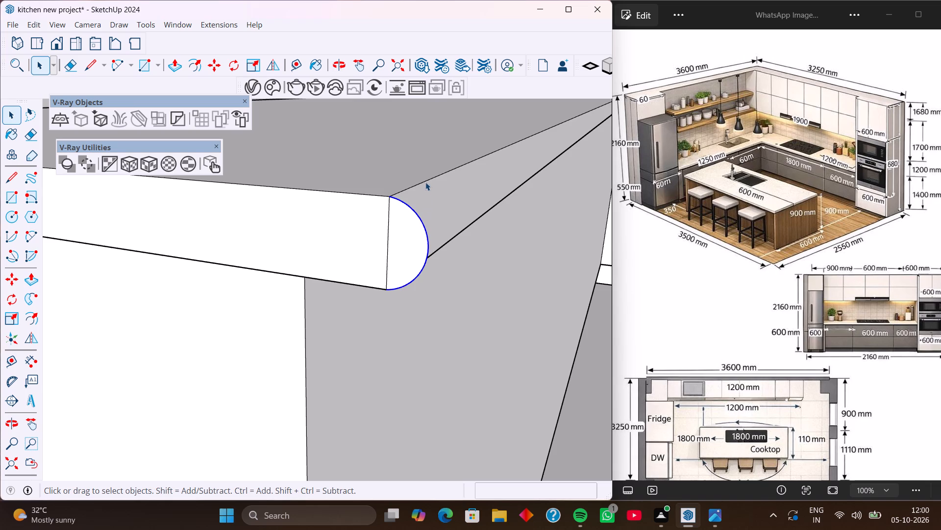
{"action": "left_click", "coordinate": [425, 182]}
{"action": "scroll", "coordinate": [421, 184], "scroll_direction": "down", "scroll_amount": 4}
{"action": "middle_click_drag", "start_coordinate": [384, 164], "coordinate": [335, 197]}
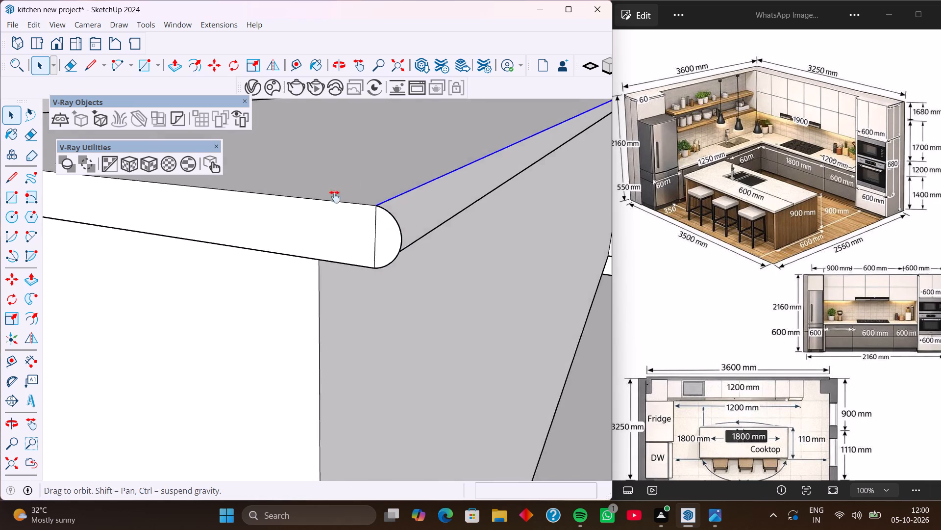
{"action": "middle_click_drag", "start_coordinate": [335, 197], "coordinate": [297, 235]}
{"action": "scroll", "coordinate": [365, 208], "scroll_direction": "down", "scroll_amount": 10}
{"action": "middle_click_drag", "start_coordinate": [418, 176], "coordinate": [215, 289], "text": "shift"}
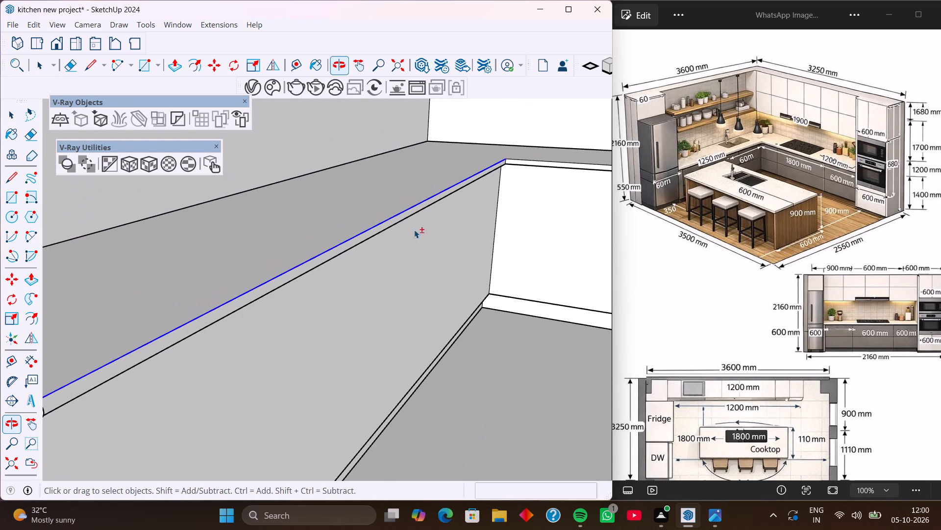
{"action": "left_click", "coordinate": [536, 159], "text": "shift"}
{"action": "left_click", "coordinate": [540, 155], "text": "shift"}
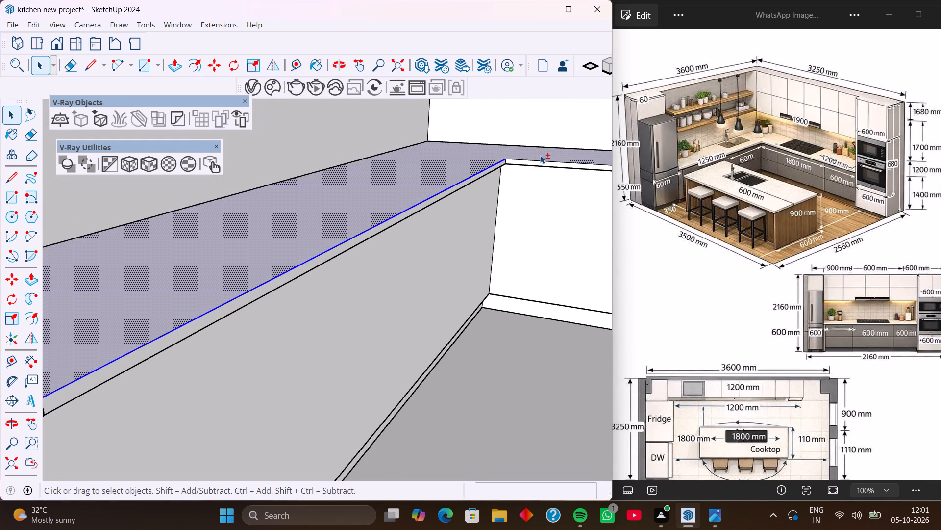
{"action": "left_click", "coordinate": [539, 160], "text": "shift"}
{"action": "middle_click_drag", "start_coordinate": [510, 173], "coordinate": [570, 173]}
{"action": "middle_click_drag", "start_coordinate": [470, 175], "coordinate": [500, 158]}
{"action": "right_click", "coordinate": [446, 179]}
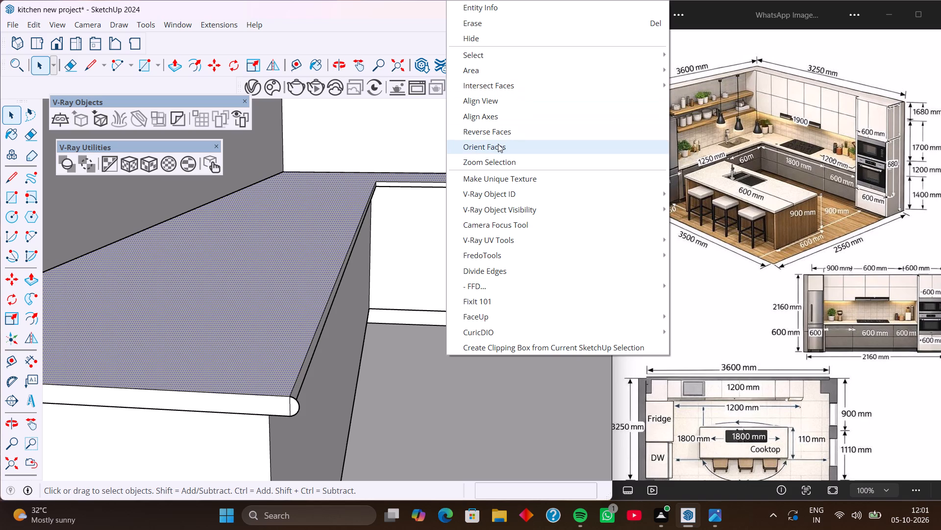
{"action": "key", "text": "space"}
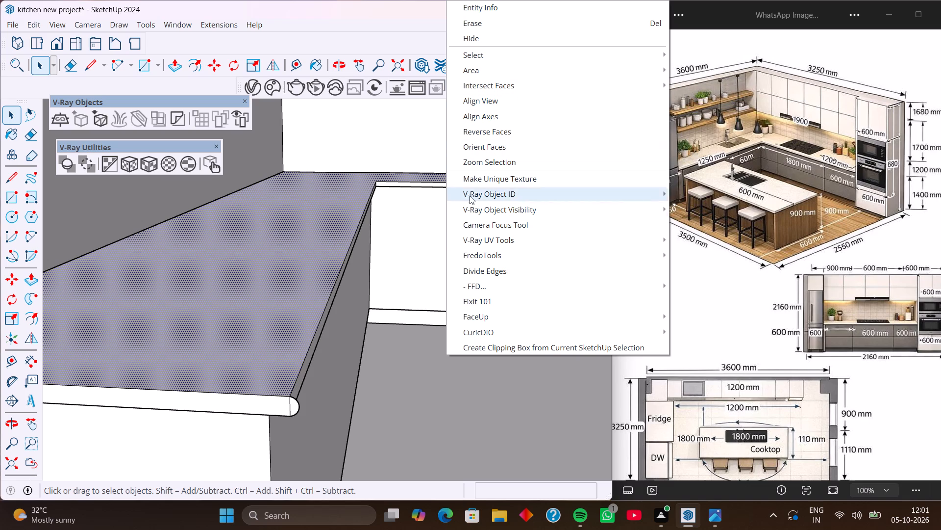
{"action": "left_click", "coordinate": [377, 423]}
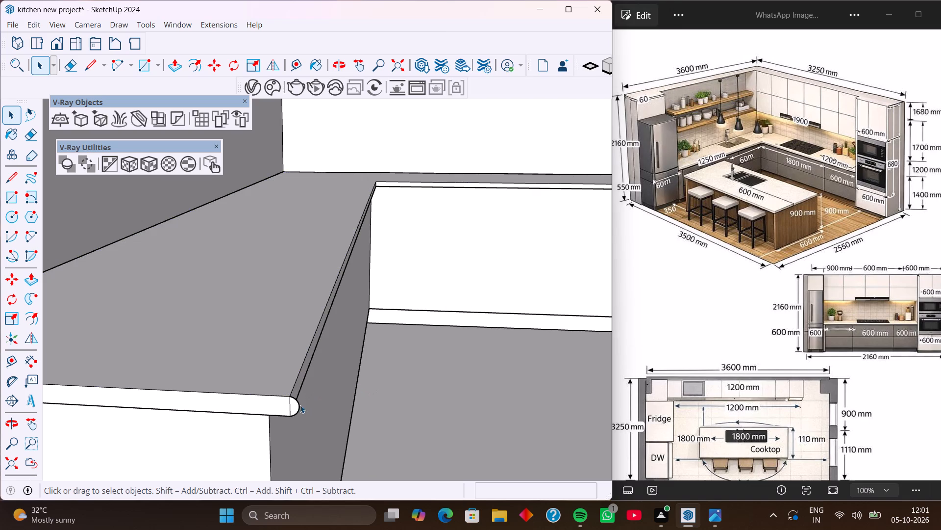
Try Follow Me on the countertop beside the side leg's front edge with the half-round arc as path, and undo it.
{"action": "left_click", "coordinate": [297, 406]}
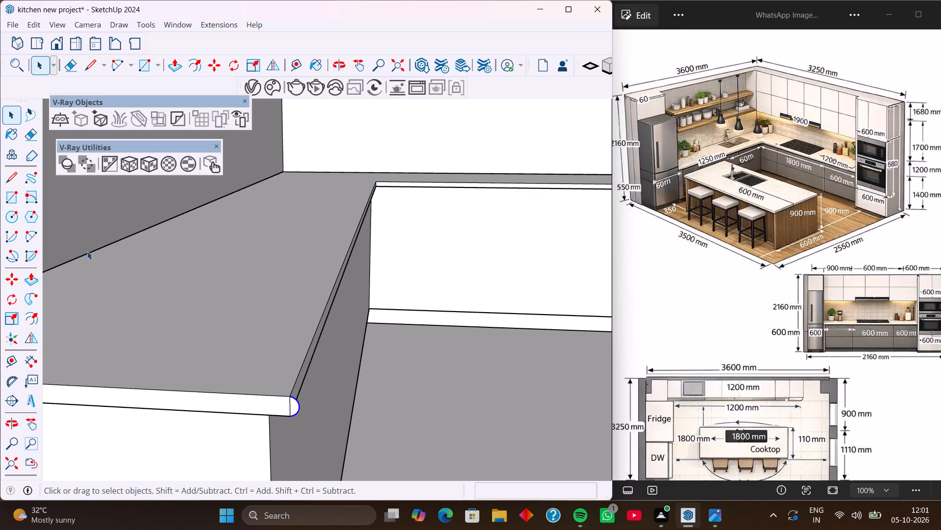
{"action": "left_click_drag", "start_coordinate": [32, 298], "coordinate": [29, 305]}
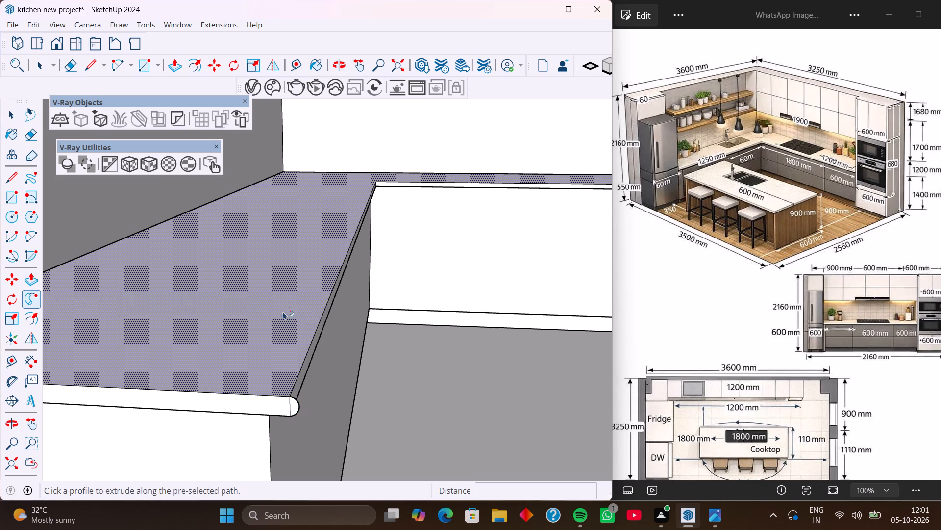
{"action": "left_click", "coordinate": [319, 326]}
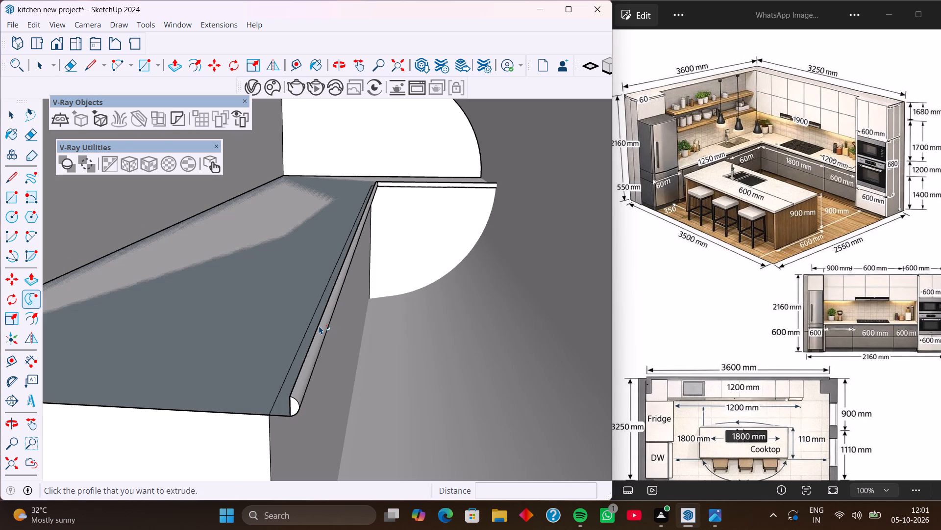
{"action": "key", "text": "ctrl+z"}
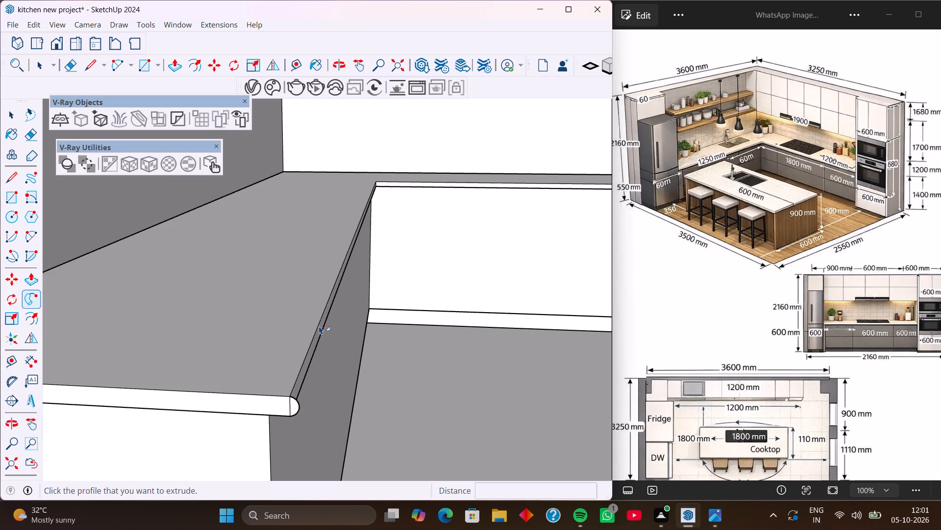
Weld the top front edges of the side leg and the back-wall leg into one path.
{"action": "key", "text": "space"}
{"action": "left_click", "coordinate": [319, 326]}
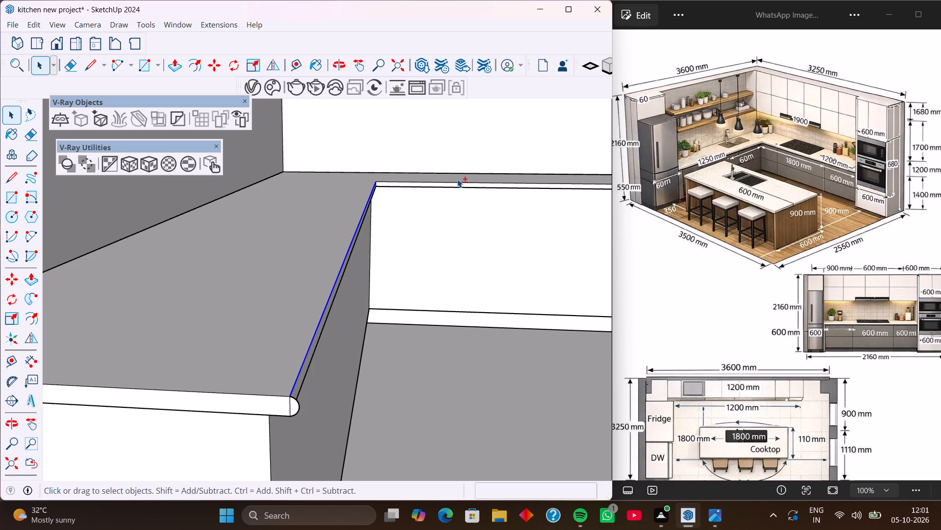
{"action": "left_click", "coordinate": [458, 183], "text": "shift"}
{"action": "right_click", "coordinate": [458, 183], "text": "shift"}
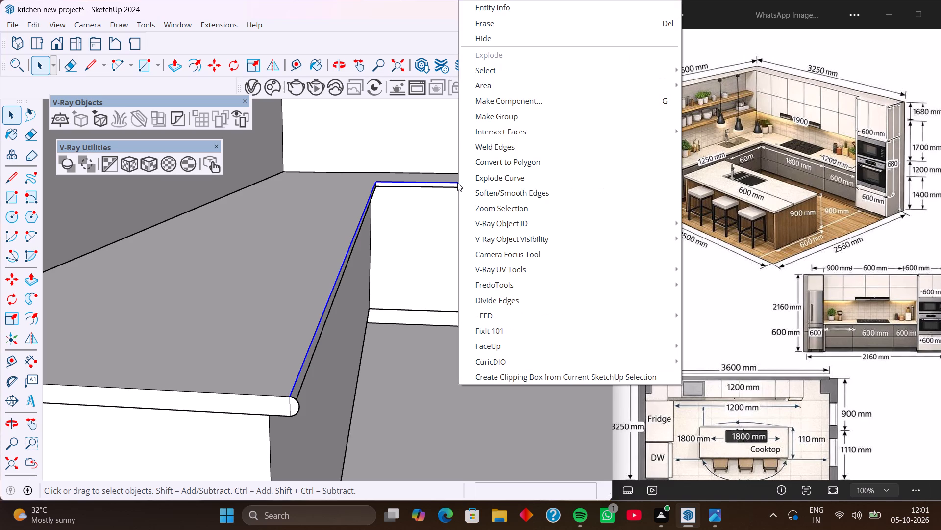
{"action": "left_click", "coordinate": [510, 148], "text": "shift"}
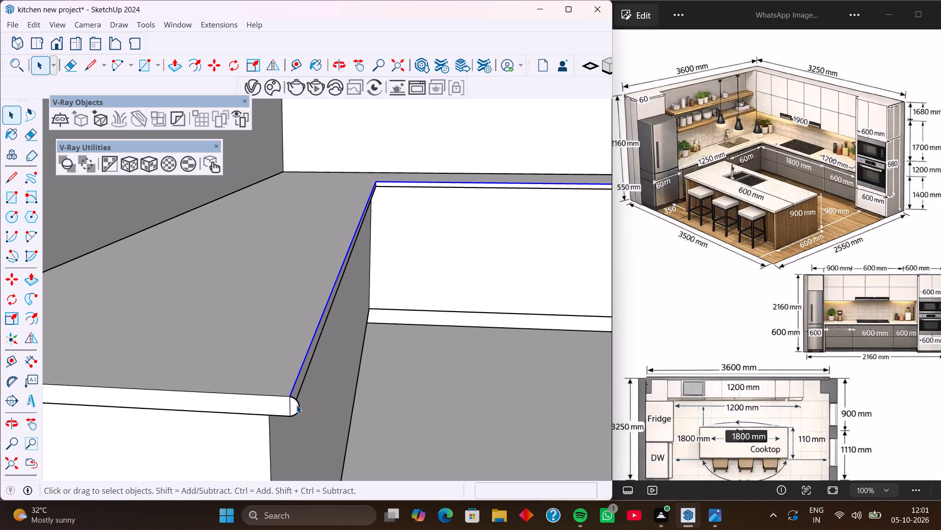
Extrude the half-round profile with Follow Me along the welded front-edge path of both countertop legs.
{"action": "left_click", "coordinate": [28, 298]}
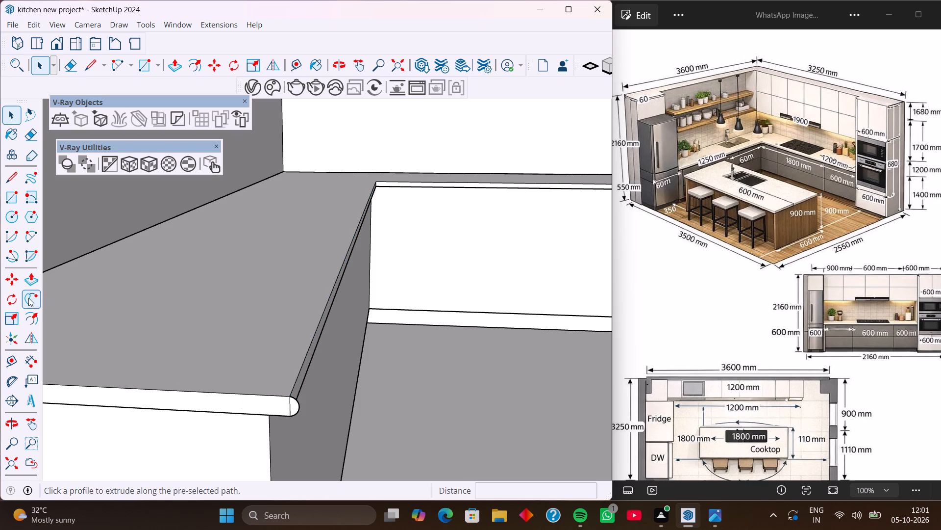
{"action": "left_click", "coordinate": [295, 405]}
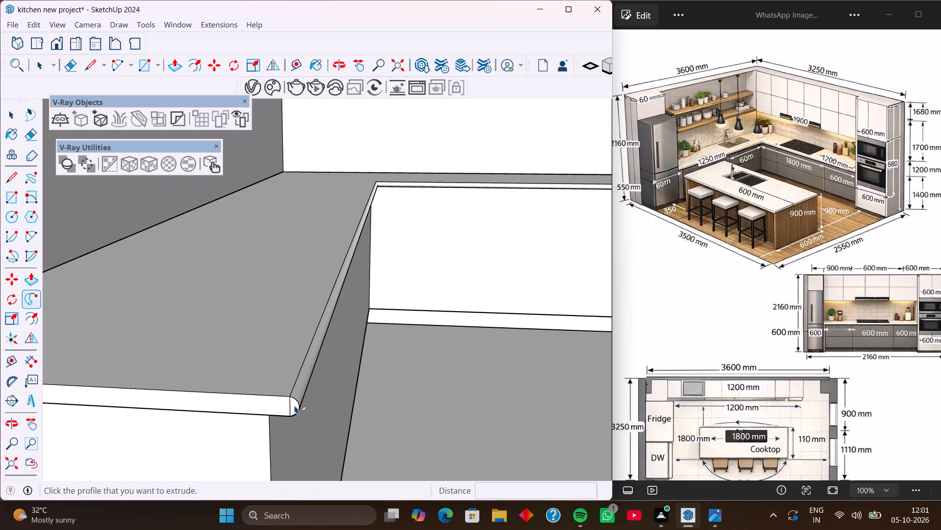
{"action": "scroll", "coordinate": [204, 299], "scroll_direction": "down", "scroll_amount": 15}
{"action": "middle_click_drag", "start_coordinate": [295, 283], "coordinate": [178, 287]}
{"action": "middle_click_drag", "start_coordinate": [426, 237], "coordinate": [227, 254]}
{"action": "middle_click_drag", "start_coordinate": [565, 343], "coordinate": [542, 339], "text": "shift"}
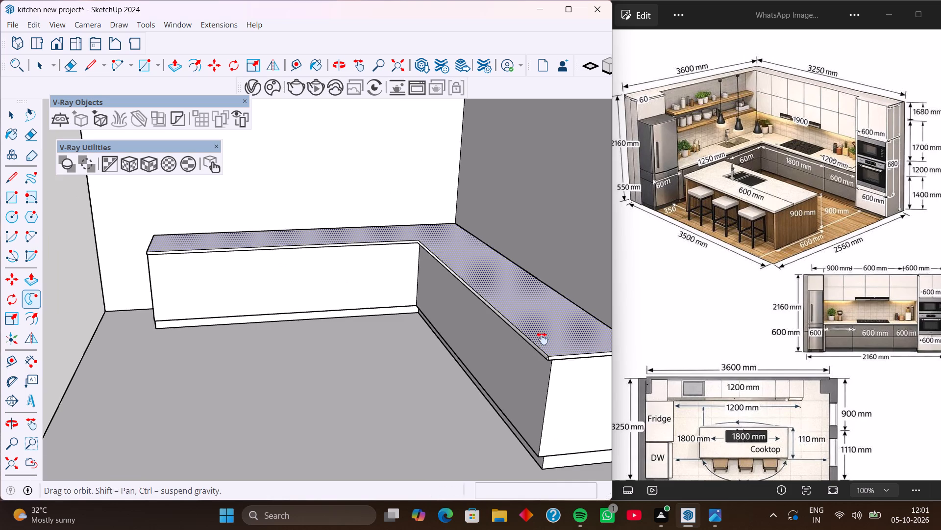
{"action": "middle_click_drag", "start_coordinate": [542, 339], "coordinate": [425, 288], "text": "shift"}
{"action": "scroll", "coordinate": [415, 293], "scroll_direction": "up", "scroll_amount": 20}
{"action": "scroll", "coordinate": [415, 293], "scroll_direction": "up", "scroll_amount": 5}
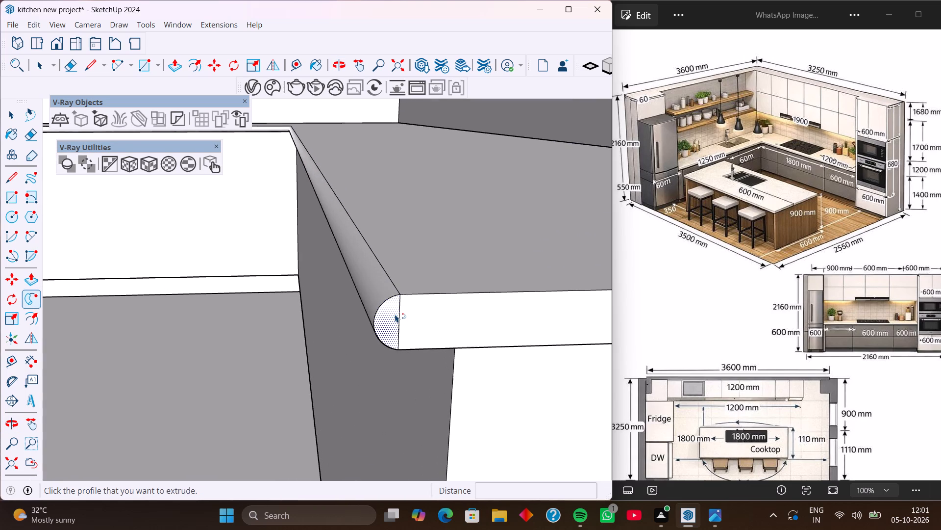
Erase the vertical seam edge between the half-round nosing and the flat end face of the countertop leg.
{"action": "scroll", "coordinate": [395, 314], "scroll_direction": "up", "scroll_amount": 1}
{"action": "middle_click", "coordinate": [395, 314]}
{"action": "key", "text": "e"}
{"action": "left_click_drag", "start_coordinate": [396, 314], "coordinate": [408, 313]}
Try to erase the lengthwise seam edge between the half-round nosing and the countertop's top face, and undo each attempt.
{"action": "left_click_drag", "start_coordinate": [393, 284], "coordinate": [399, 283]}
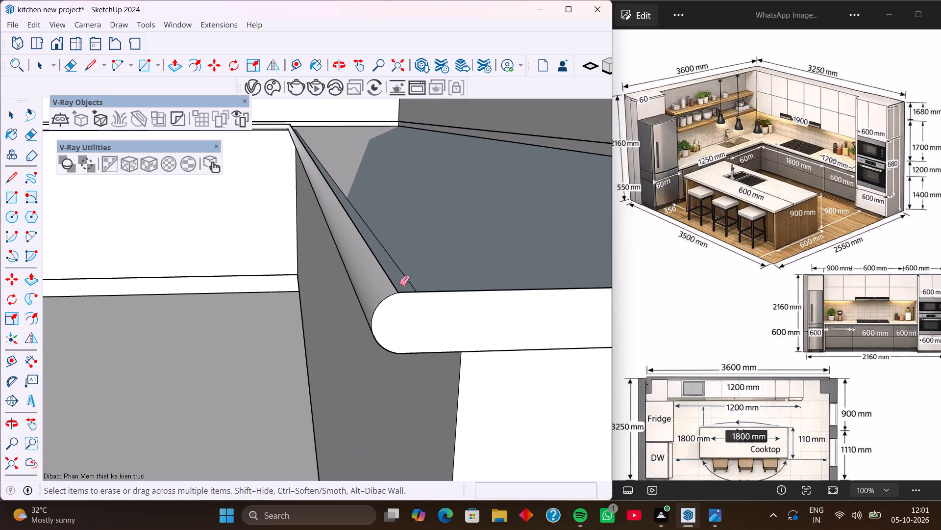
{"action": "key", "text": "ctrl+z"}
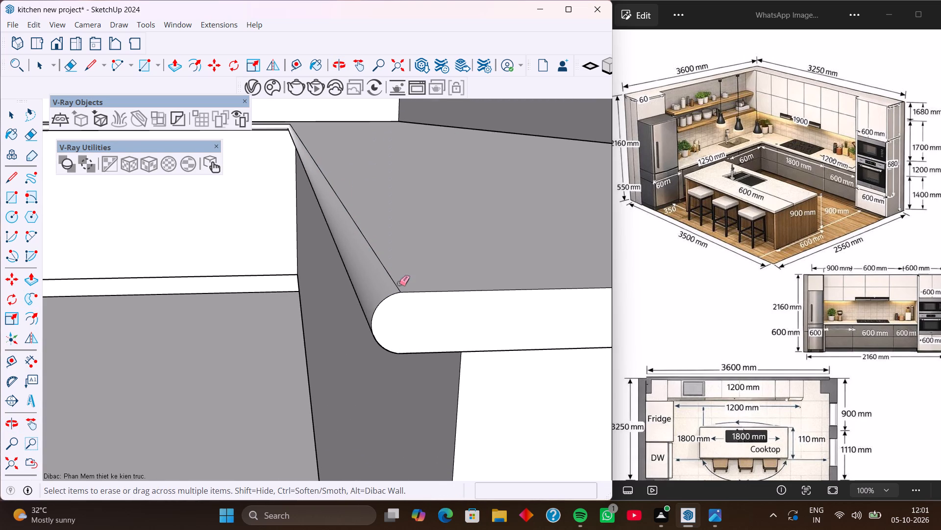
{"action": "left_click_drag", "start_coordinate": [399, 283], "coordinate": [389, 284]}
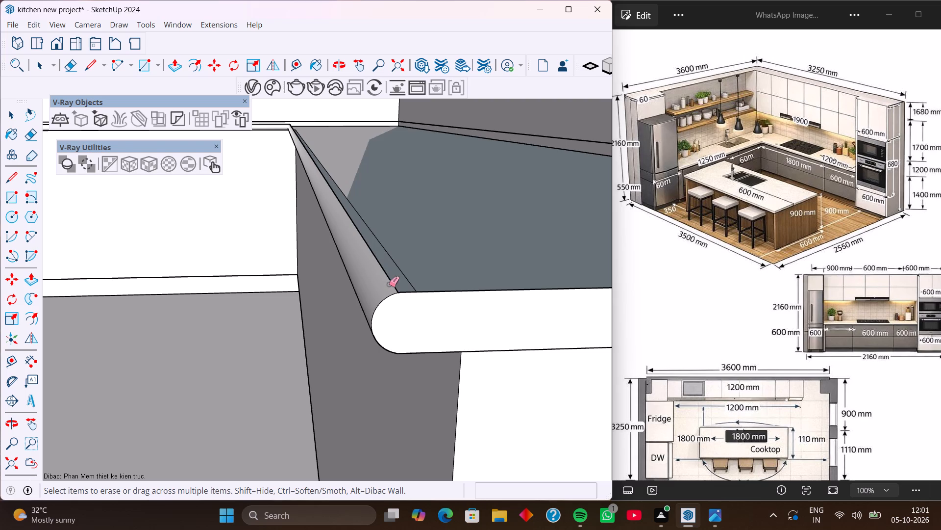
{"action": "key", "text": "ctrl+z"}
Erase the vertical seam edge between the half-round nosing and the end face at the countertop's opposite end.
{"action": "scroll", "coordinate": [344, 286], "scroll_direction": "down", "scroll_amount": 12}
{"action": "middle_click_drag", "start_coordinate": [192, 296], "coordinate": [529, 243]}
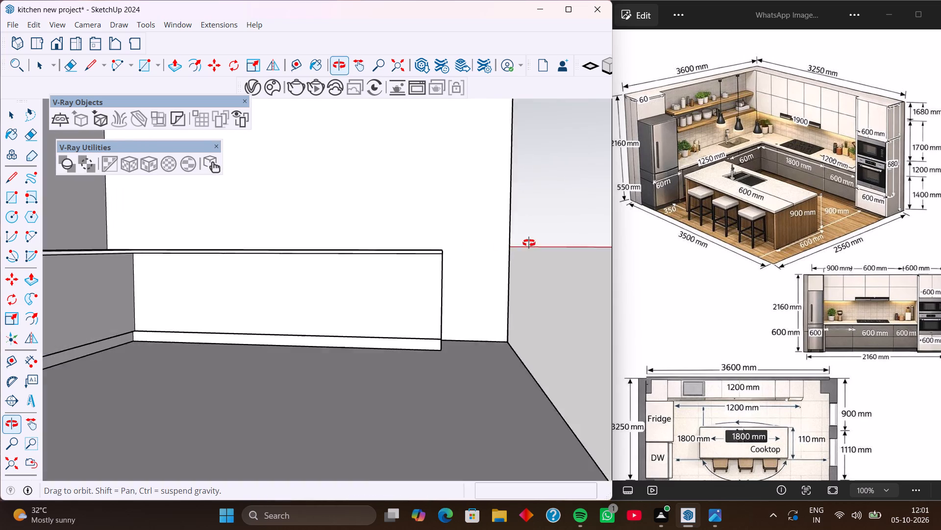
{"action": "middle_click_drag", "start_coordinate": [529, 243], "coordinate": [533, 243]}
{"action": "middle_click_drag", "start_coordinate": [190, 242], "coordinate": [259, 244]}
{"action": "middle_click_drag", "start_coordinate": [153, 261], "coordinate": [331, 221]}
{"action": "scroll", "coordinate": [387, 180], "scroll_direction": "up", "scroll_amount": 5}
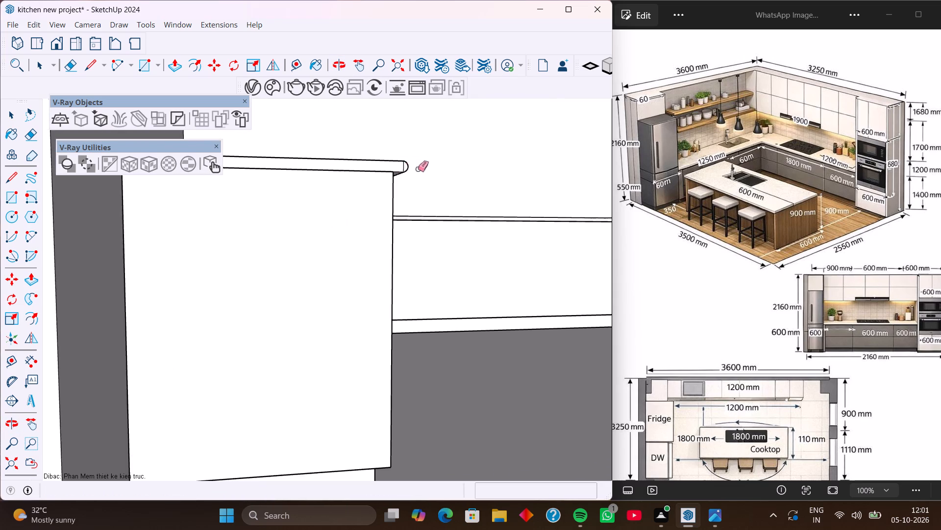
{"action": "scroll", "coordinate": [418, 169], "scroll_direction": "up", "scroll_amount": 6}
{"action": "scroll", "coordinate": [294, 197], "scroll_direction": "down", "scroll_amount": 5}
{"action": "scroll", "coordinate": [231, 241], "scroll_direction": "down", "scroll_amount": 4}
{"action": "scroll", "coordinate": [165, 263], "scroll_direction": "up", "scroll_amount": 6}
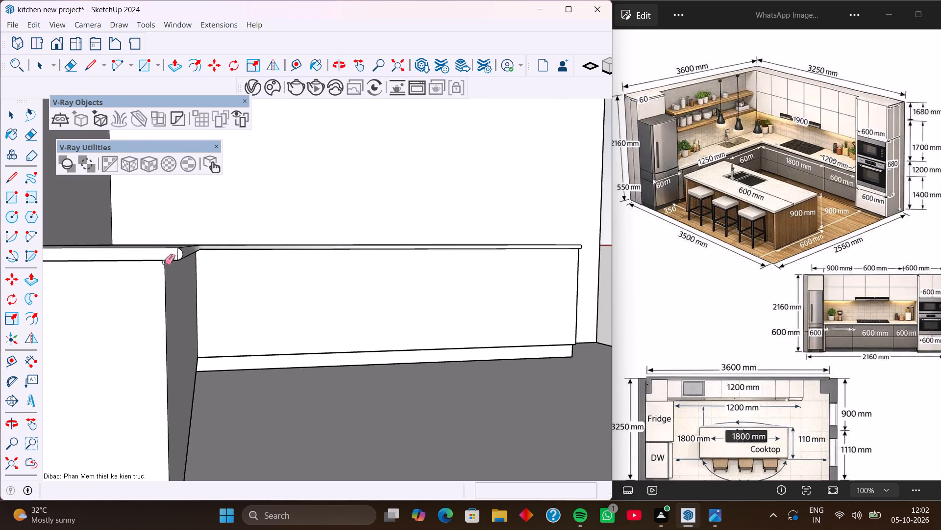
{"action": "scroll", "coordinate": [164, 262], "scroll_direction": "up", "scroll_amount": 13}
{"action": "scroll", "coordinate": [202, 251], "scroll_direction": "up", "scroll_amount": 5}
{"action": "left_click", "coordinate": [202, 251]}
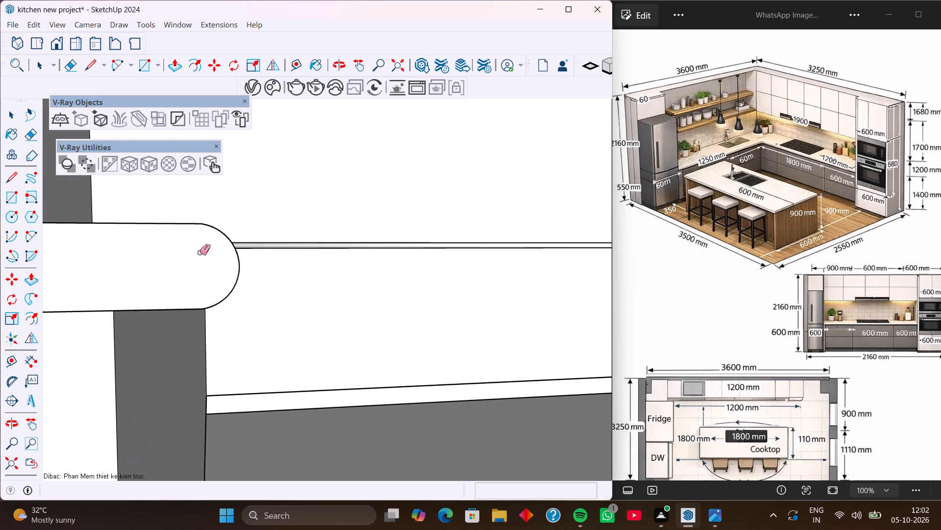
Examine the L-shaped countertop with its half-round front edge, its inner corner and both ends within the room.
{"action": "scroll", "coordinate": [140, 267], "scroll_direction": "down", "scroll_amount": 20}
{"action": "scroll", "coordinate": [140, 267], "scroll_direction": "down", "scroll_amount": 3}
{"action": "scroll", "coordinate": [184, 283], "scroll_direction": "up", "scroll_amount": 1}
{"action": "middle_click_drag", "start_coordinate": [185, 283], "coordinate": [170, 359]}
{"action": "scroll", "coordinate": [125, 300], "scroll_direction": "down", "scroll_amount": 6}
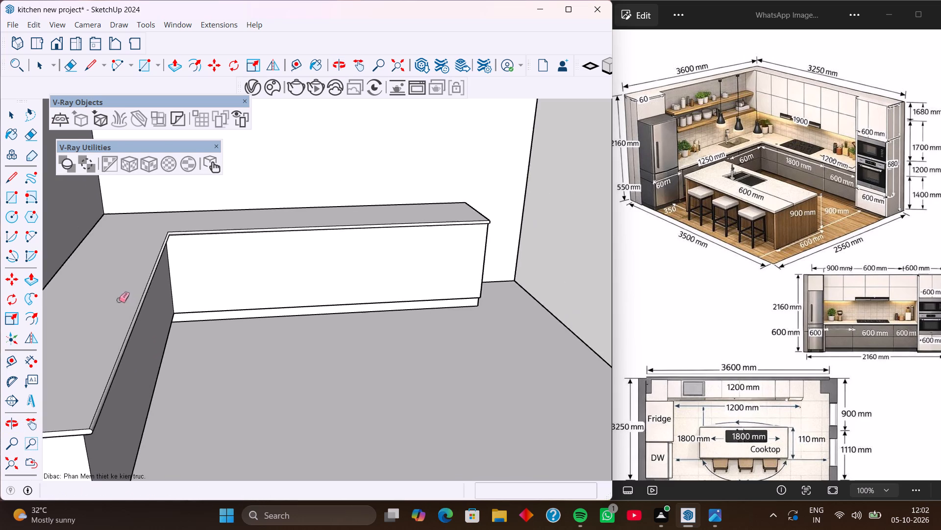
{"action": "middle_click_drag", "start_coordinate": [198, 316], "coordinate": [91, 290]}
{"action": "middle_click_drag", "start_coordinate": [249, 340], "coordinate": [151, 340]}
{"action": "scroll", "coordinate": [206, 325], "scroll_direction": "down", "scroll_amount": 3}
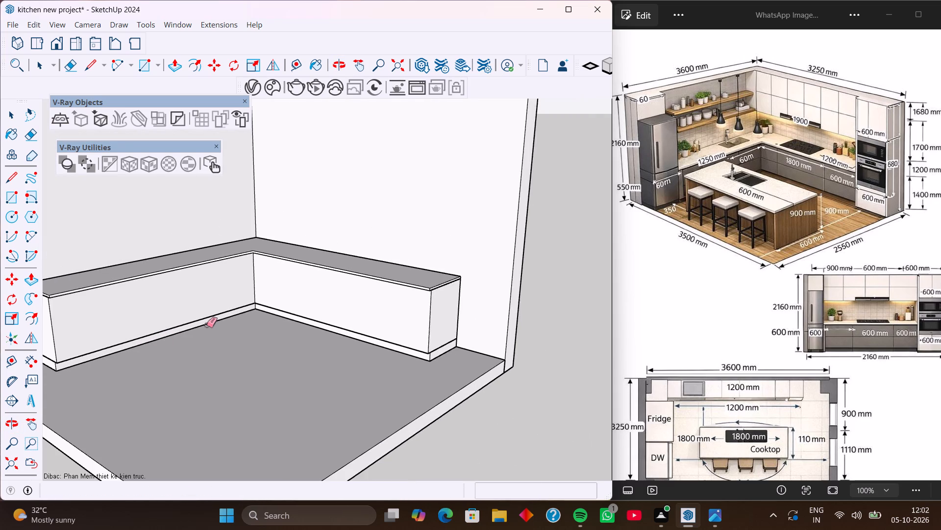
{"action": "key", "text": "space"}
{"action": "scroll", "coordinate": [206, 325], "scroll_direction": "down", "scroll_amount": 6}
{"action": "middle_click_drag", "start_coordinate": [206, 325], "coordinate": [157, 329]}
{"action": "scroll", "coordinate": [135, 304], "scroll_direction": "up", "scroll_amount": 3}
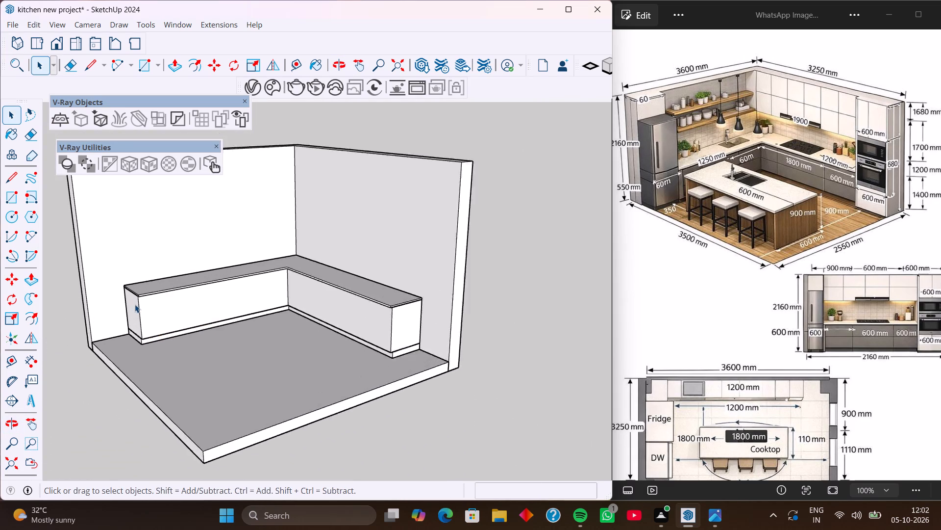
{"action": "scroll", "coordinate": [135, 304], "scroll_direction": "up", "scroll_amount": 2}
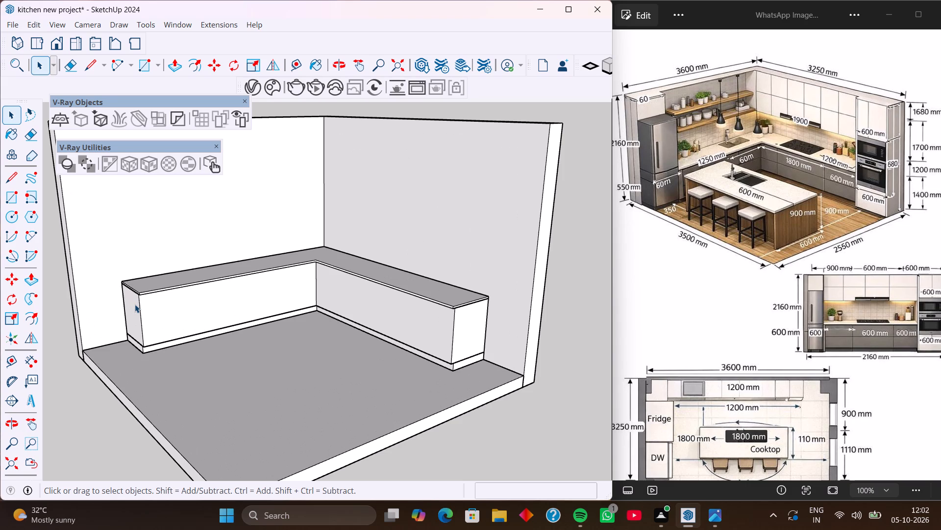
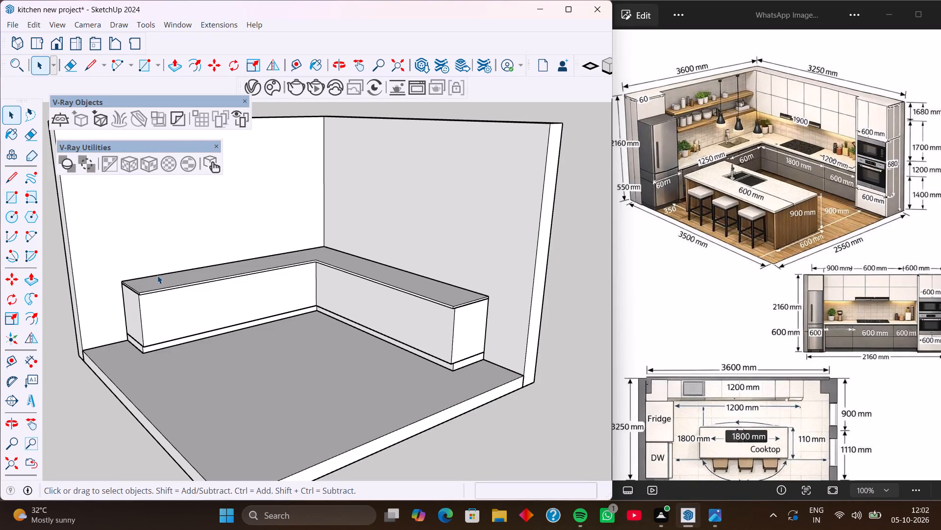
Make the whole L-shaped countertop, including its front nosing, into a group and deselect it.
{"action": "triple_click", "coordinate": [158, 284]}
{"action": "triple_click", "coordinate": [158, 284]}
{"action": "triple_click", "coordinate": [158, 284]}
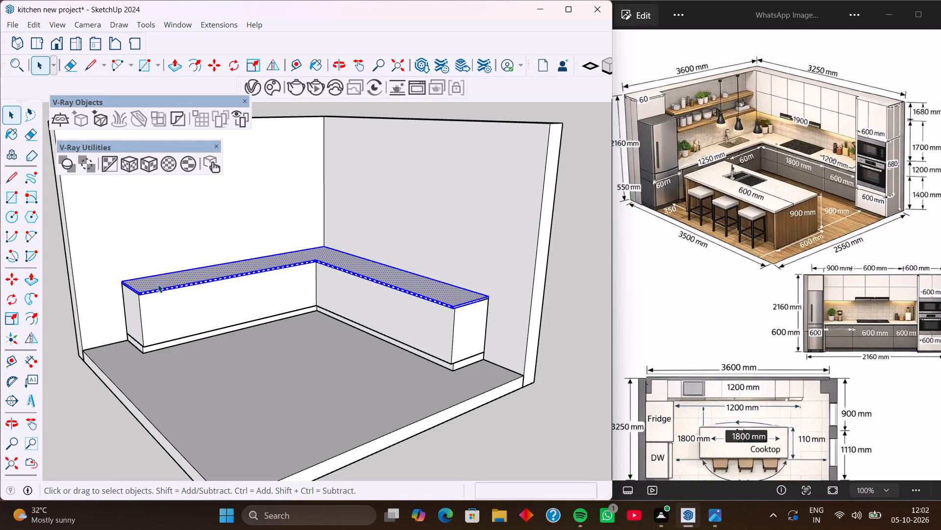
{"action": "triple_click", "coordinate": [158, 284]}
{"action": "right_click", "coordinate": [158, 284]}
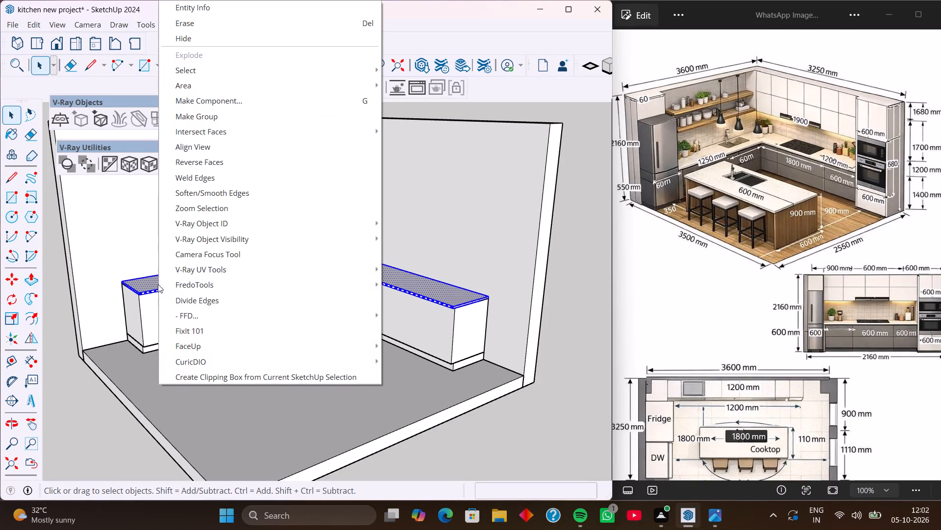
{"action": "left_click", "coordinate": [223, 121]}
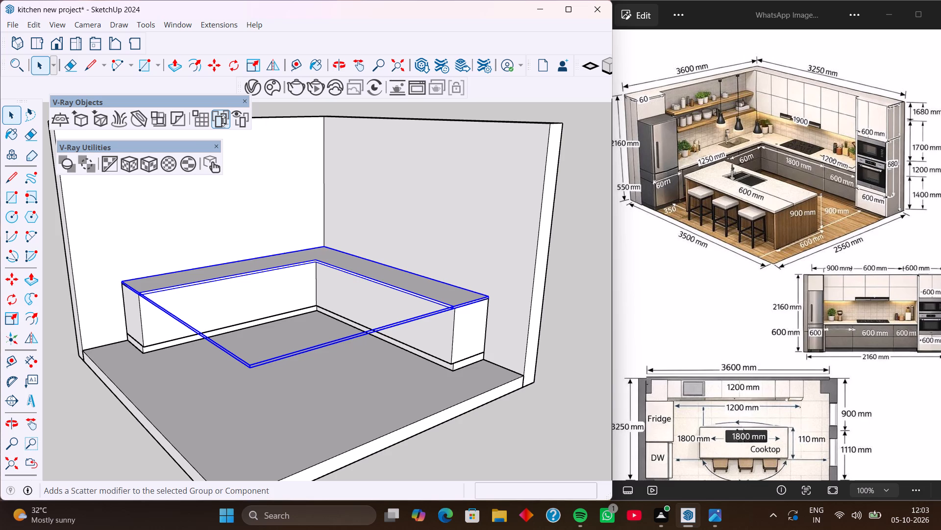
{"action": "left_click", "coordinate": [58, 334]}
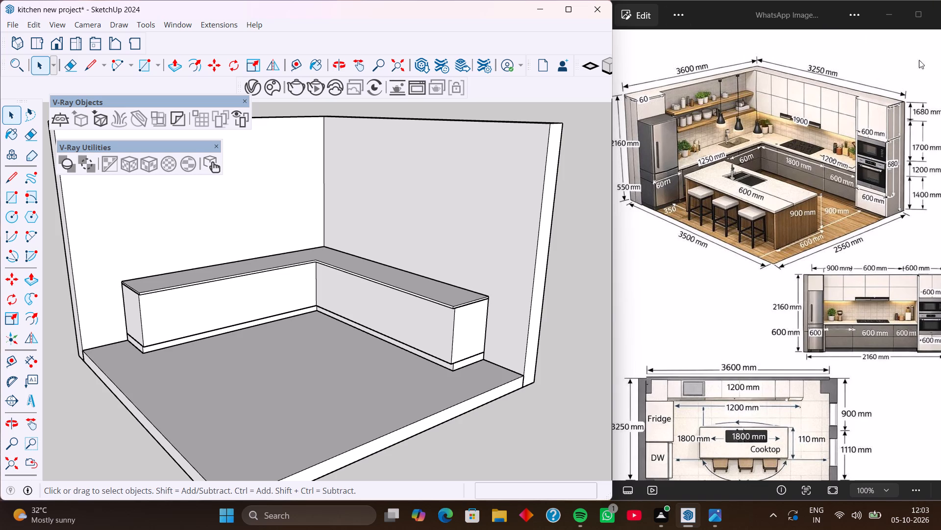
{"action": "left_click", "coordinate": [563, 292]}
Close the floating V-Ray Objects and V-Ray Utilities toolbars and undock and close the V-Ray for SketchUp toolbar.
{"action": "left_click", "coordinate": [244, 101]}
{"action": "left_click", "coordinate": [216, 145]}
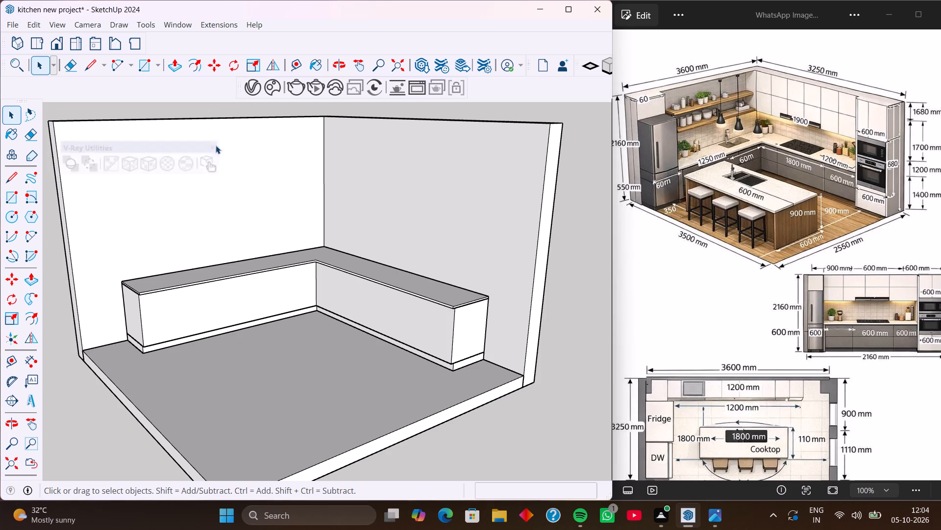
{"action": "left_click_drag", "start_coordinate": [242, 86], "coordinate": [240, 116]}
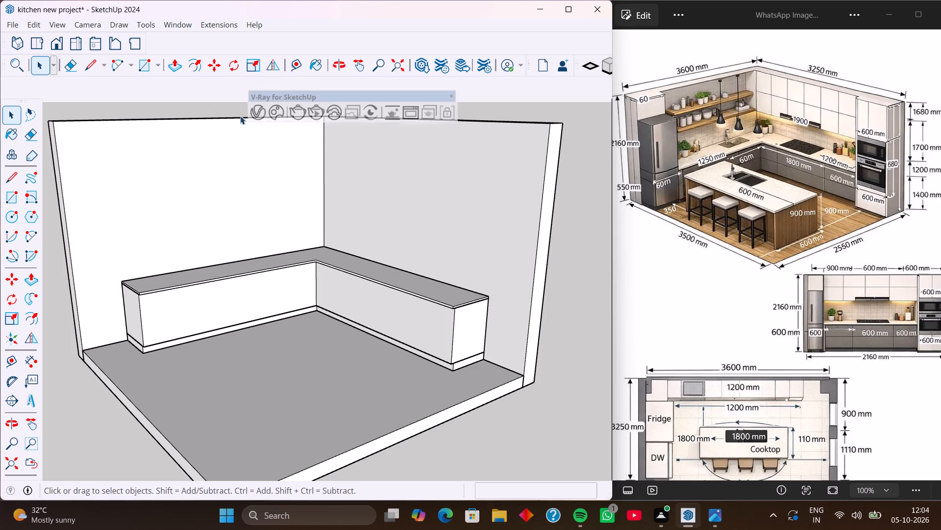
{"action": "left_click_drag", "start_coordinate": [240, 116], "coordinate": [239, 117]}
{"action": "left_click", "coordinate": [461, 94]}
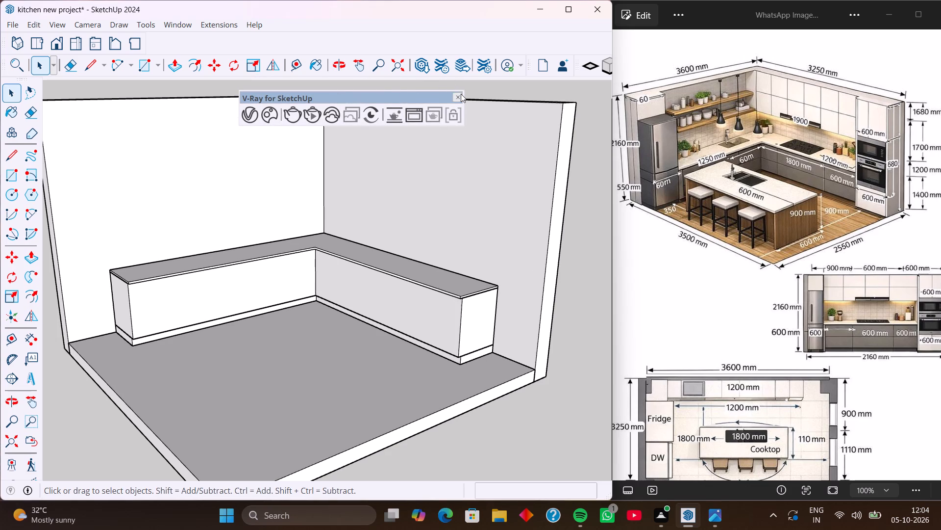
Place vertical guides along the cabinet end's wall-side edge and along the inner corner edge of the L-shaped base.
{"action": "middle_click_drag", "start_coordinate": [428, 302], "coordinate": [347, 313]}
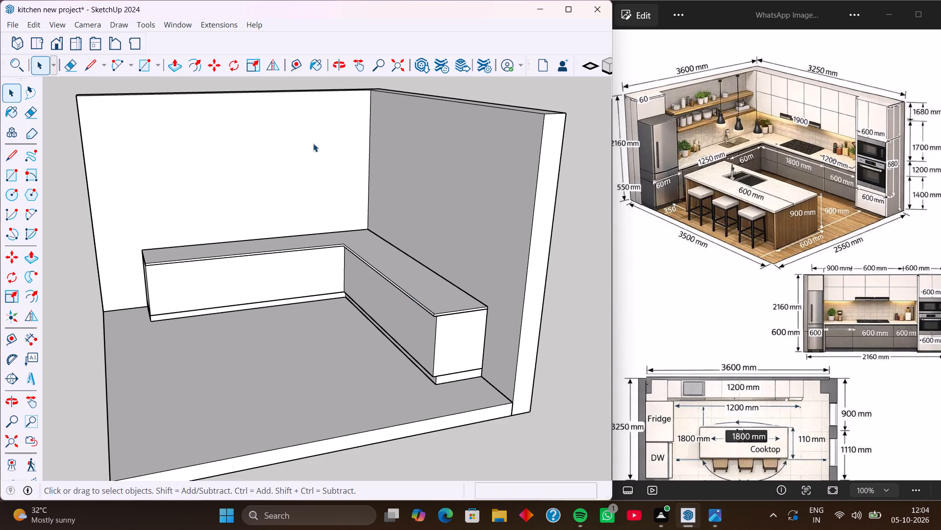
{"action": "left_click", "coordinate": [297, 66]}
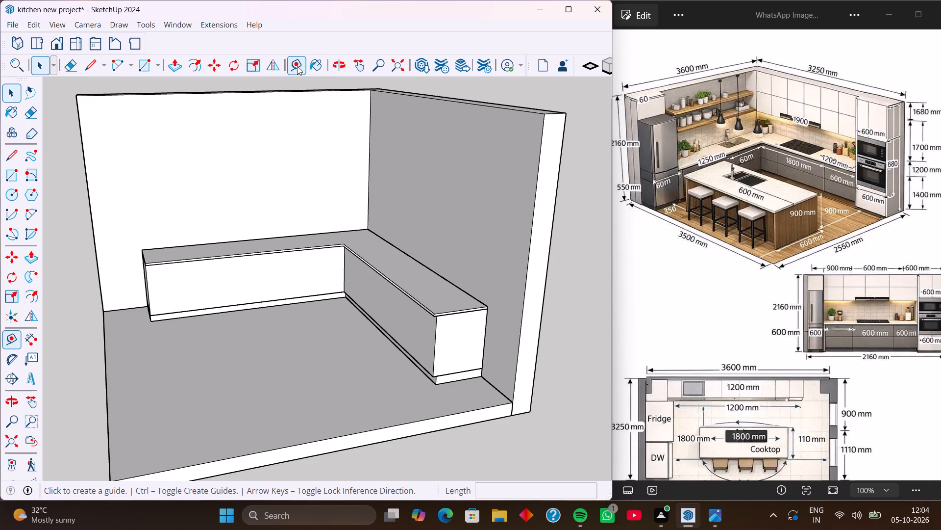
{"action": "left_click", "coordinate": [485, 356]}
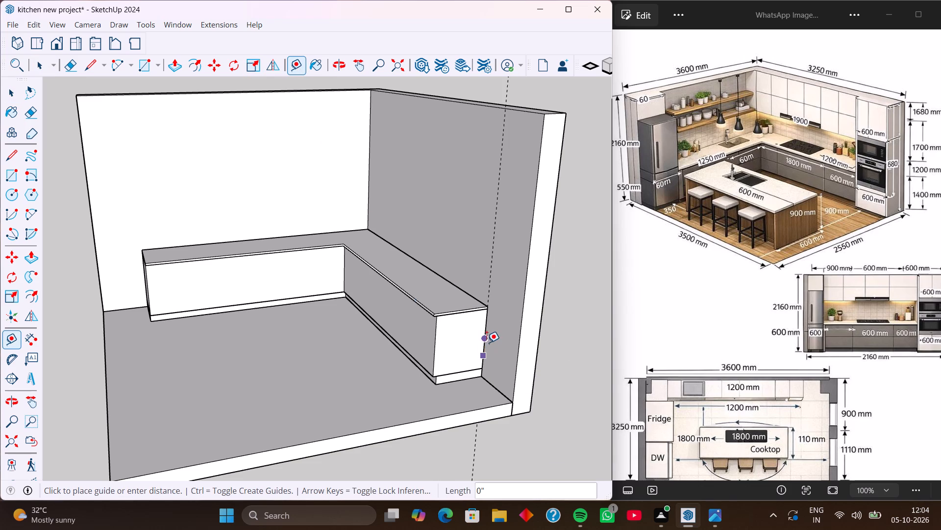
{"action": "left_click", "coordinate": [485, 336]}
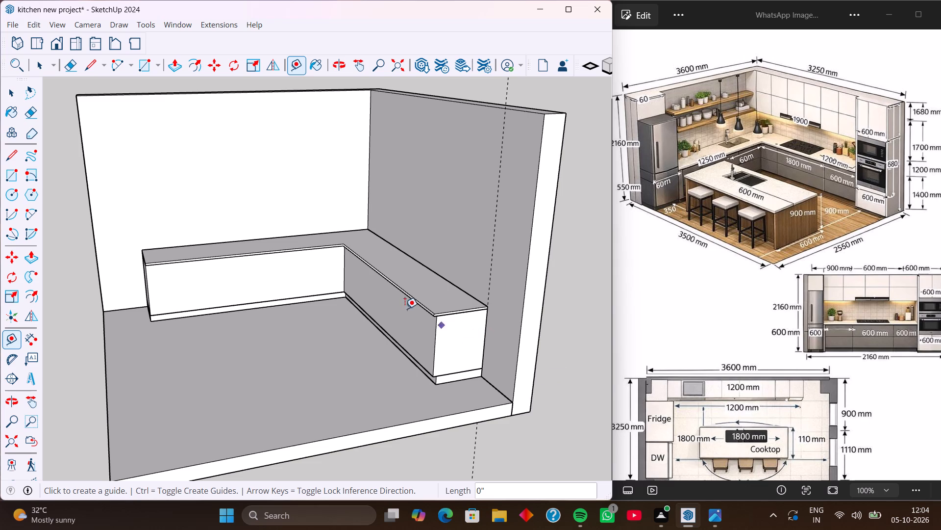
{"action": "left_click", "coordinate": [347, 273]}
{"action": "left_click", "coordinate": [347, 263]}
Offset a vertical guide 2' from the inner-corner guide, on the wall side of the leg with the guided end.
{"action": "middle_click_drag", "start_coordinate": [346, 268], "coordinate": [461, 270]}
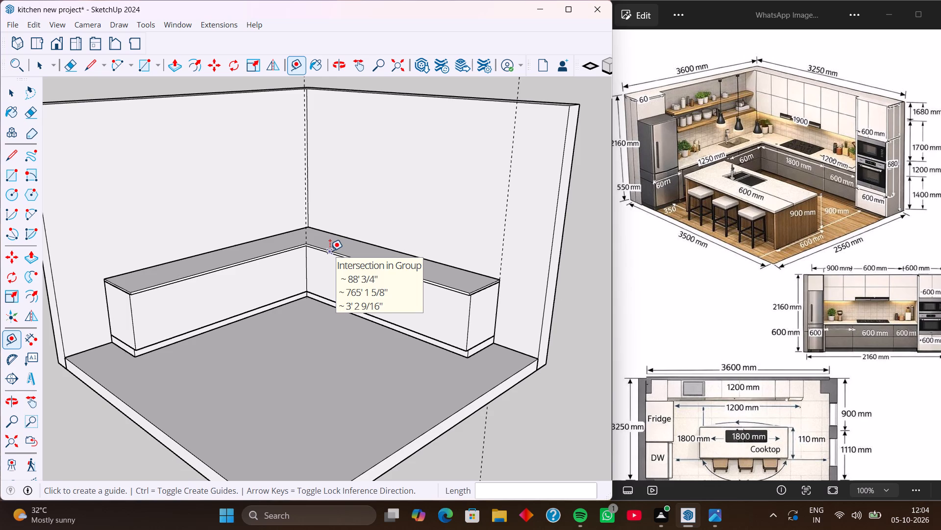
{"action": "middle_click_drag", "start_coordinate": [330, 251], "coordinate": [323, 251]}
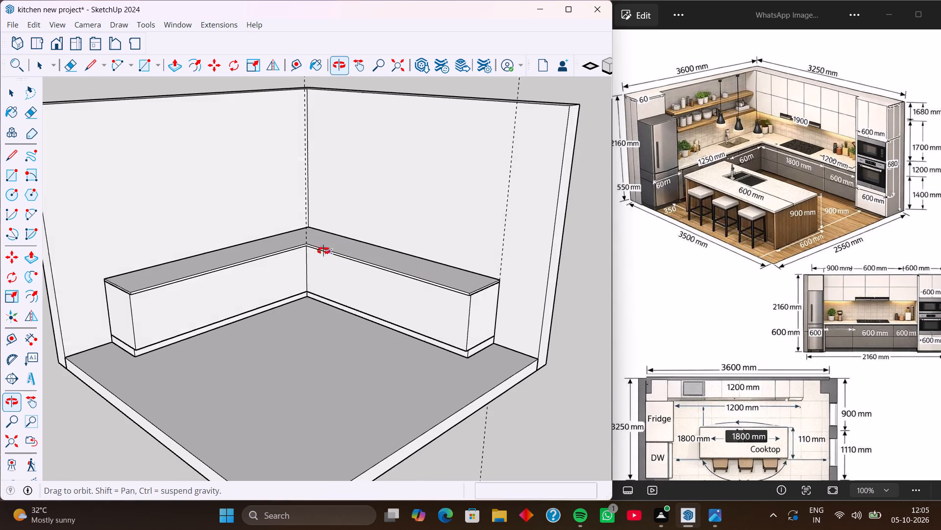
{"action": "middle_click_drag", "start_coordinate": [323, 251], "coordinate": [303, 254]}
{"action": "scroll", "coordinate": [297, 199], "scroll_direction": "up", "scroll_amount": 4}
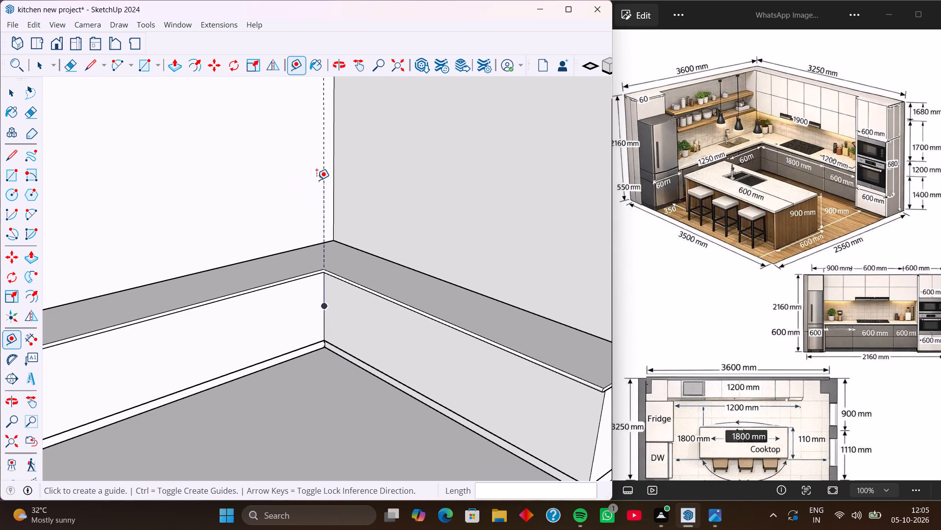
{"action": "left_click", "coordinate": [321, 180]}
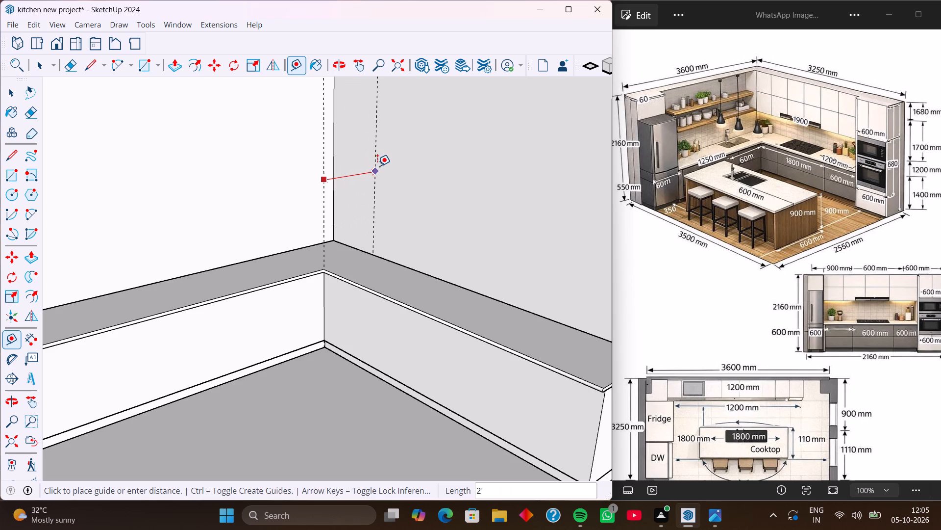
{"action": "left_click", "coordinate": [377, 166]}
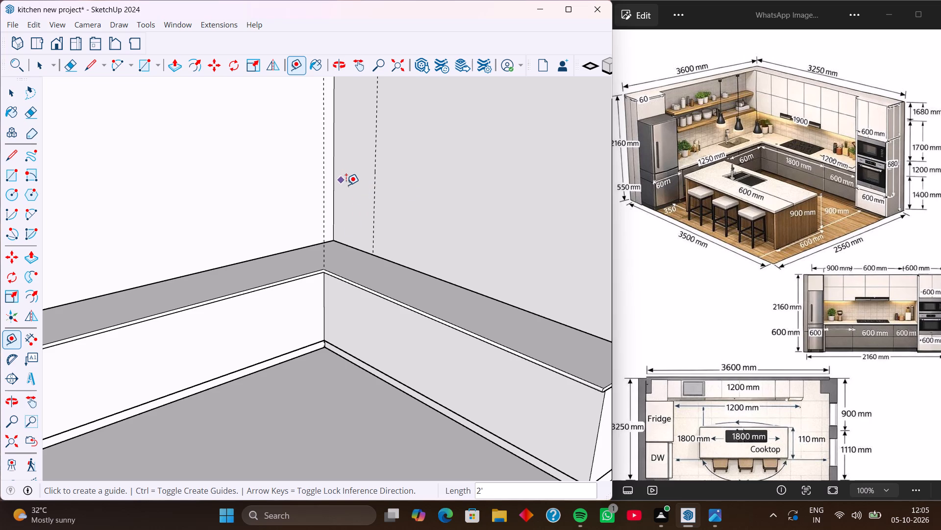
Offset a horizontal guide upward from the countertop's back edge on the wall carrying the vertical guides.
{"action": "middle_click_drag", "start_coordinate": [330, 304], "coordinate": [380, 294]}
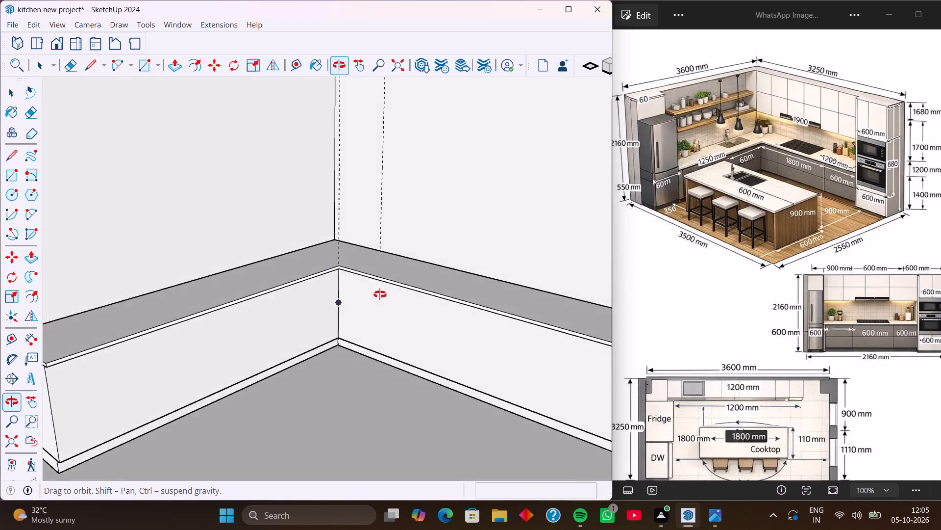
{"action": "middle_click_drag", "start_coordinate": [380, 294], "coordinate": [431, 284]}
{"action": "middle_click_drag", "start_coordinate": [431, 284], "coordinate": [495, 284]}
{"action": "scroll", "coordinate": [472, 242], "scroll_direction": "up", "scroll_amount": 4}
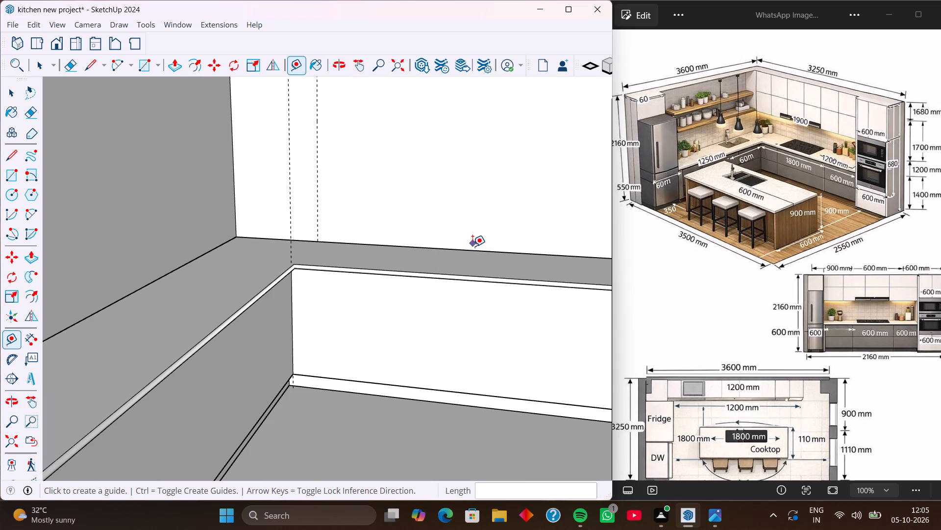
{"action": "left_click", "coordinate": [454, 248]}
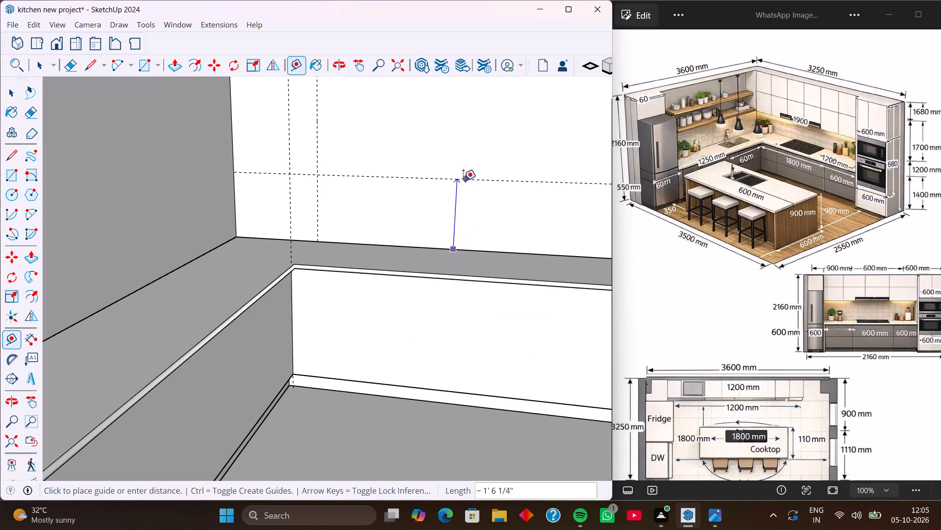
{"action": "scroll", "coordinate": [454, 167], "scroll_direction": "down", "scroll_amount": 2}
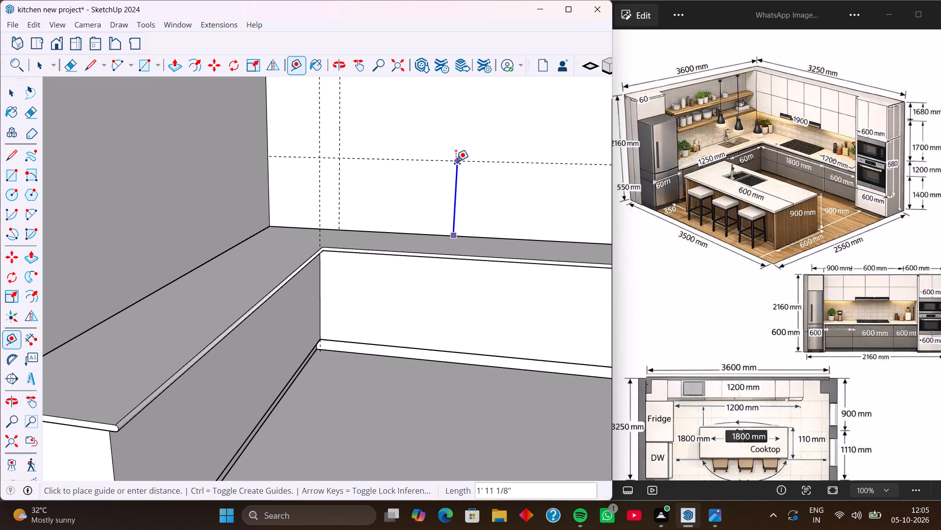
{"action": "middle_click_drag", "start_coordinate": [456, 161], "coordinate": [264, 268], "text": "shift"}
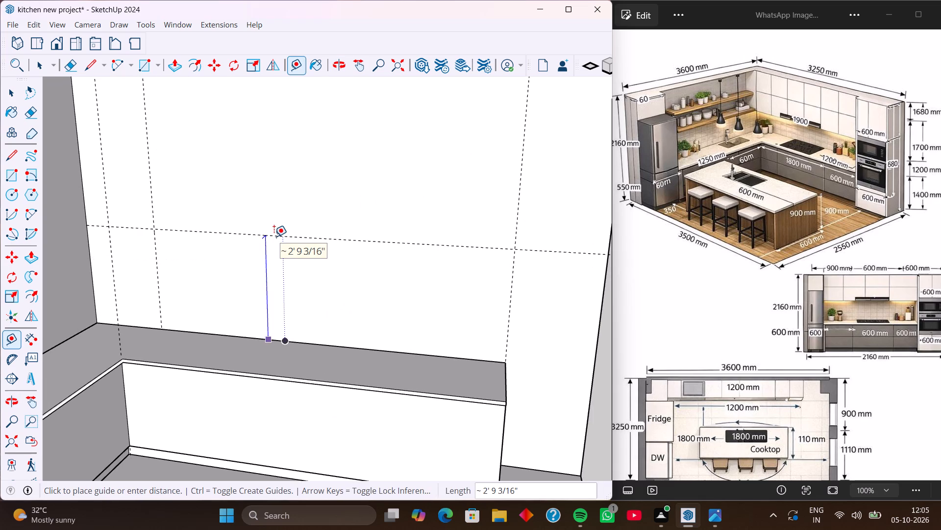
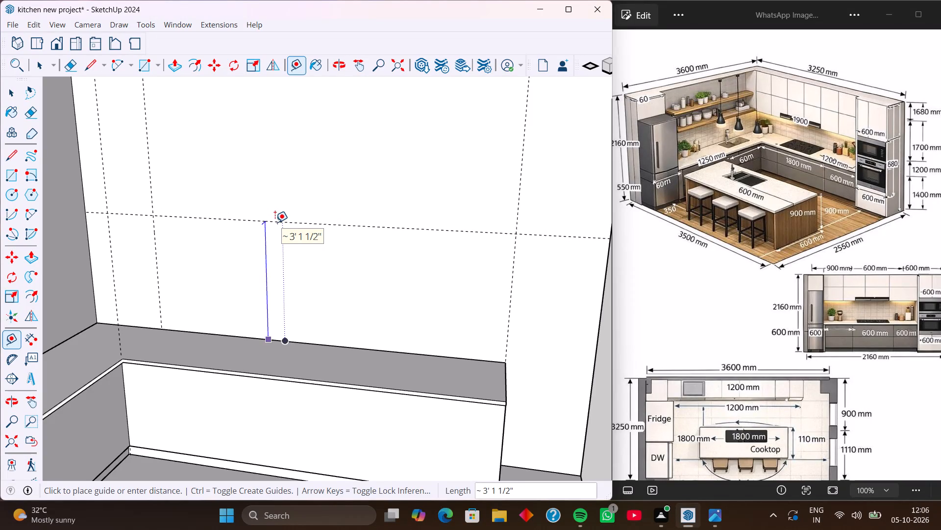
Set the horizontal guide's offset above the countertop's back edge to 2'6".
{"action": "type", "text": "2'6"}
{"action": "key", "text": "Return"}
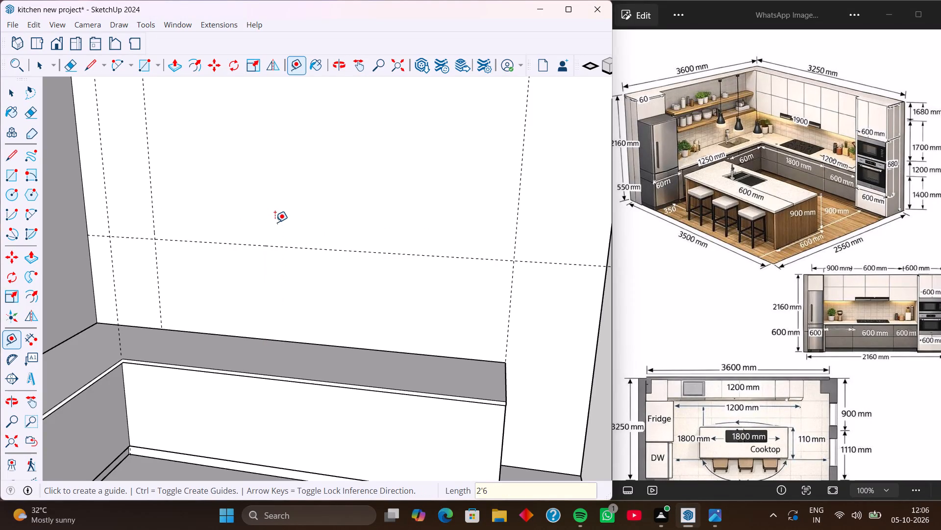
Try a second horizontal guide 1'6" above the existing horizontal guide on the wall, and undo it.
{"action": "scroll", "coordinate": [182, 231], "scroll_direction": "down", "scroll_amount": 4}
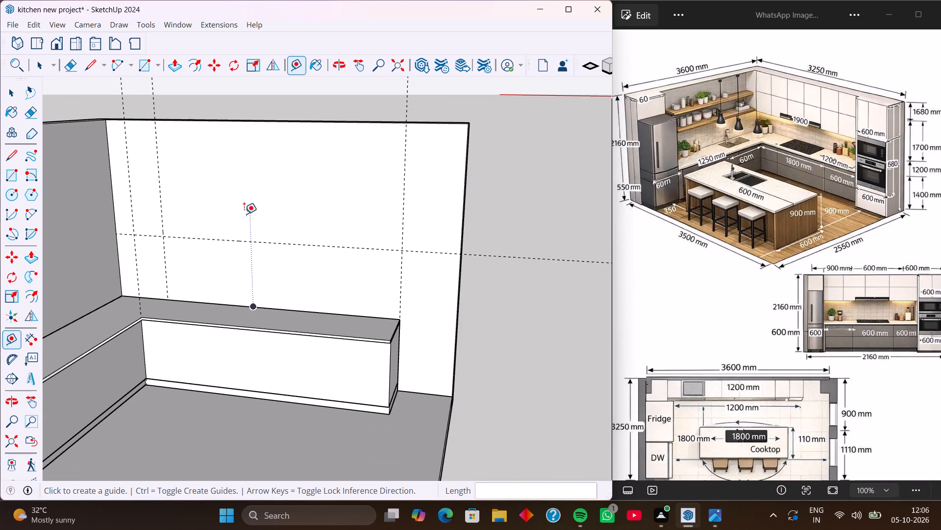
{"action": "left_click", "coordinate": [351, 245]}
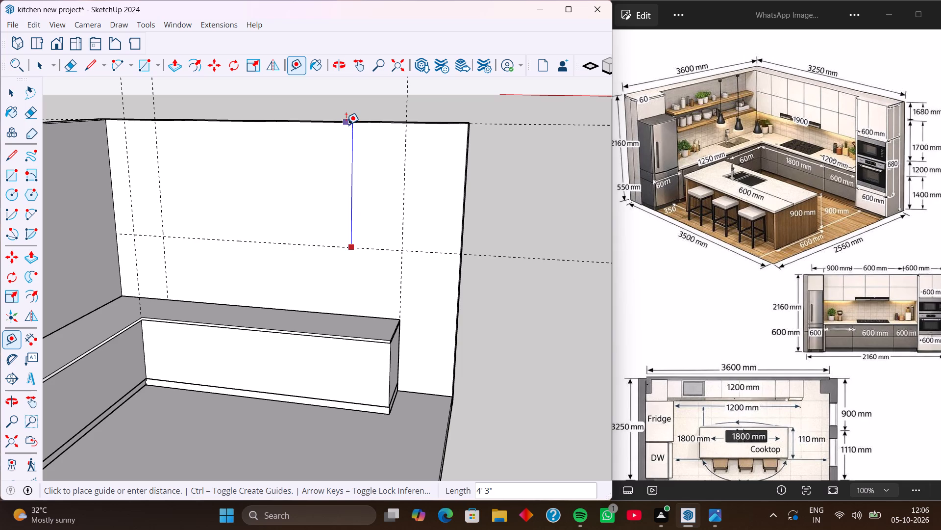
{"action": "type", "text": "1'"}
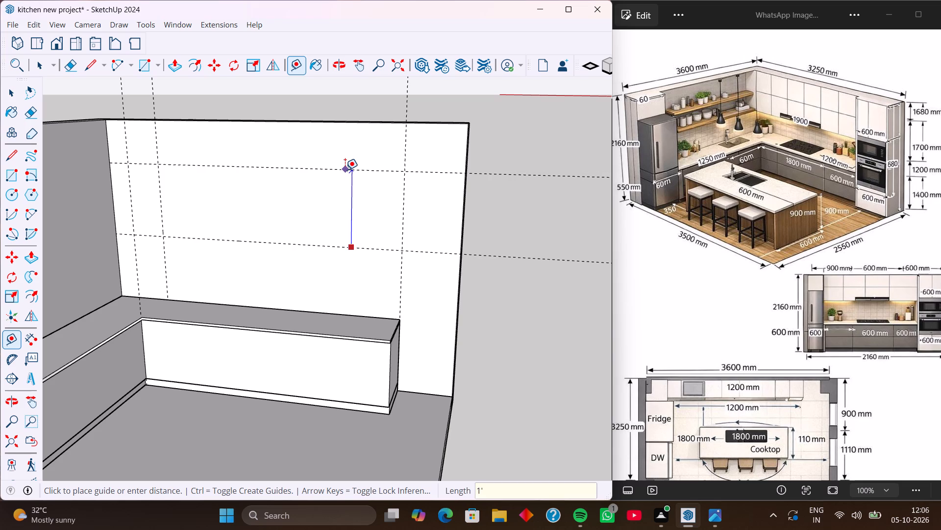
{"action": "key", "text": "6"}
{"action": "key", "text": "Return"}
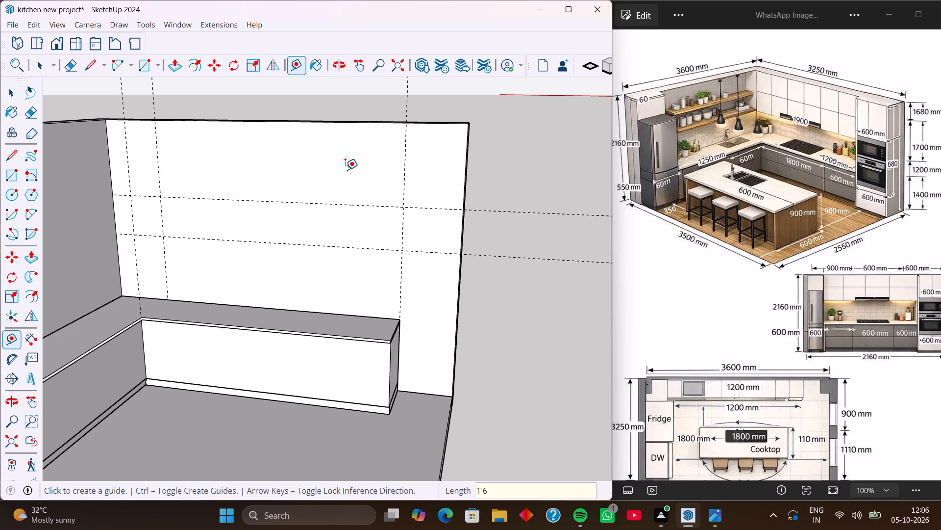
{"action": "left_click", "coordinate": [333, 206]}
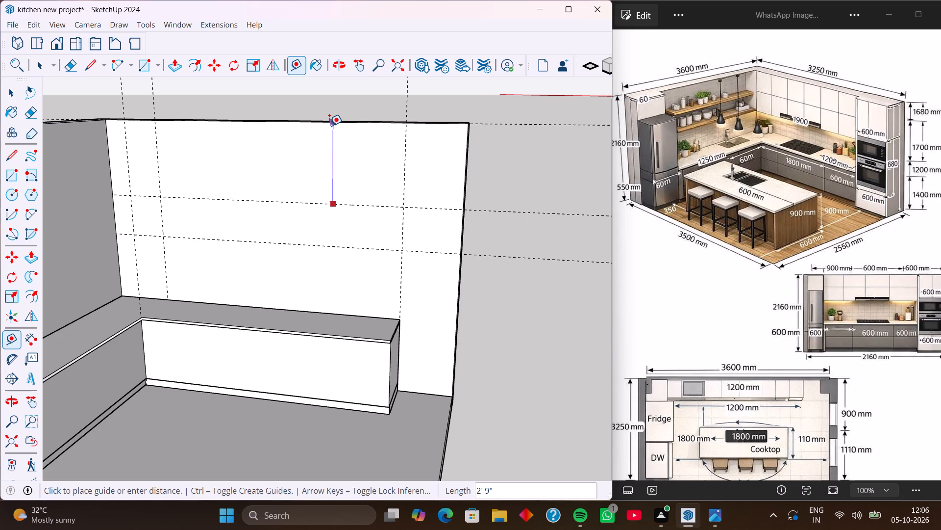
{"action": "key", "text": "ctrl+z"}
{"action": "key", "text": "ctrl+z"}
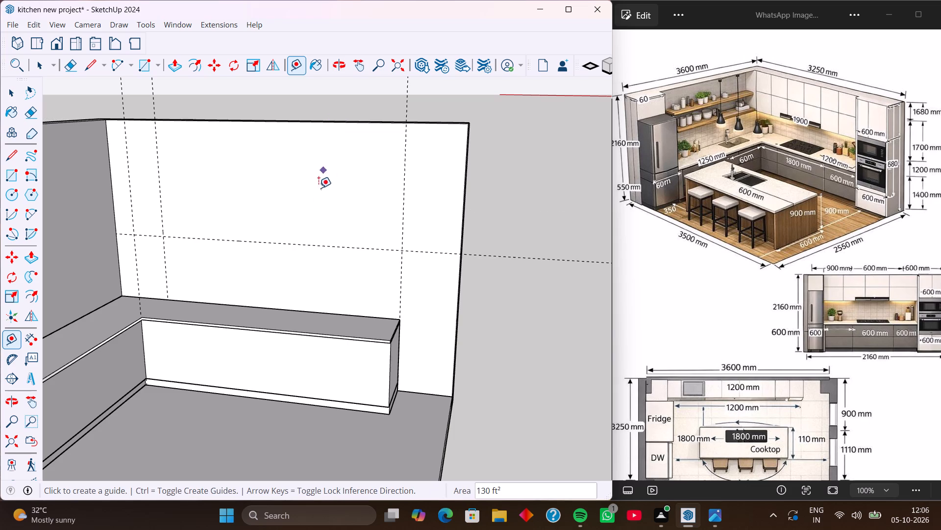
Offset a second horizontal guide 2'1.5" upward from the existing horizontal guide on the wall.
{"action": "left_click", "coordinate": [310, 245]}
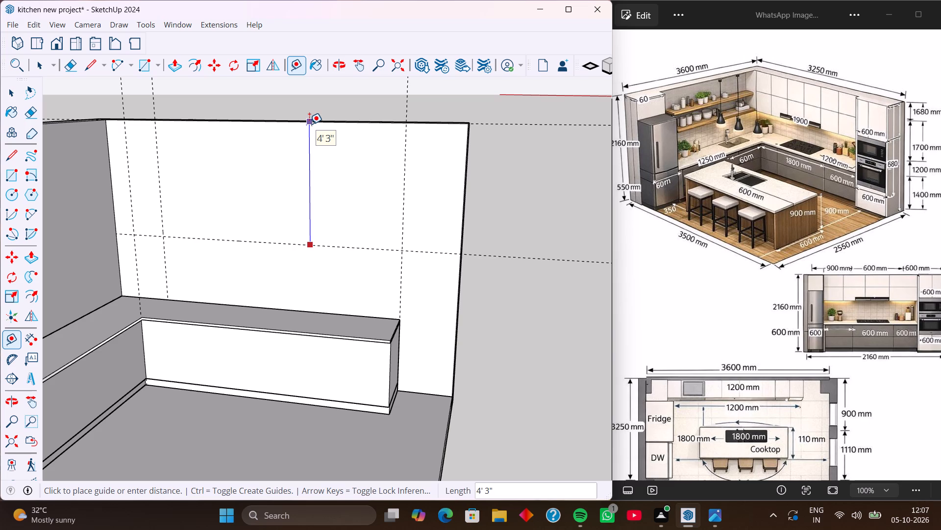
{"action": "key", "text": "2"}
{"action": "key", "text": "apostrophe"}
{"action": "type", "text": "1.5"}
{"action": "key", "text": "Return"}
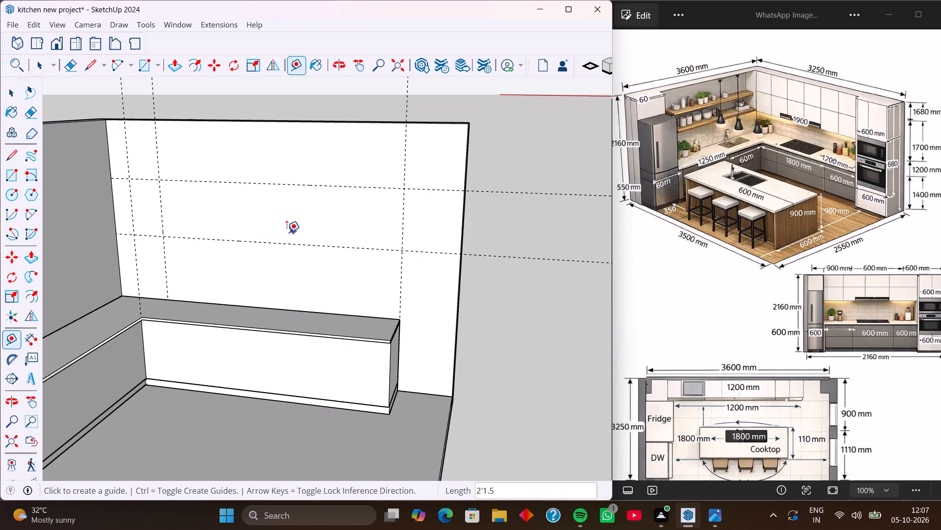
Erase the vertical guide that runs through the inner corner edge of the L-shaped base.
{"action": "middle_click_drag", "start_coordinate": [190, 204], "coordinate": [214, 195]}
{"action": "middle_click_drag", "start_coordinate": [213, 196], "coordinate": [139, 185]}
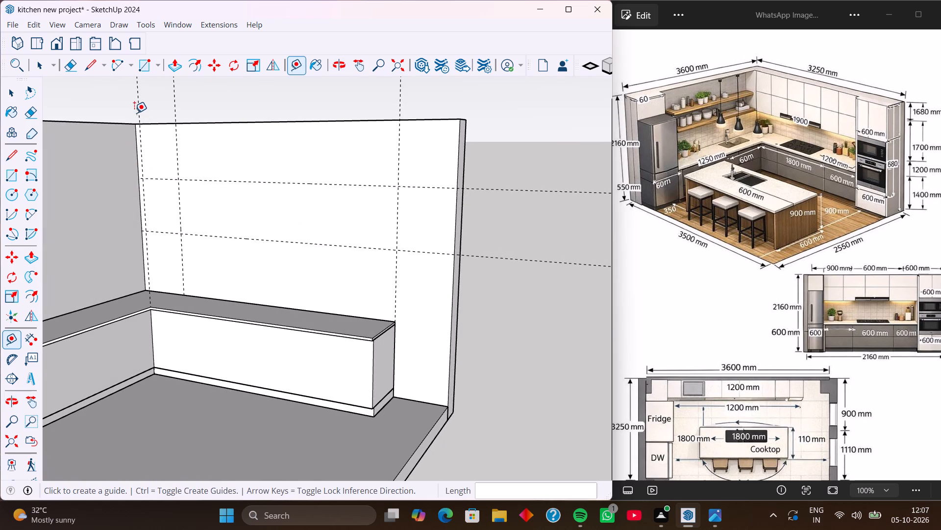
{"action": "key", "text": "e"}
{"action": "left_click", "coordinate": [139, 98]}
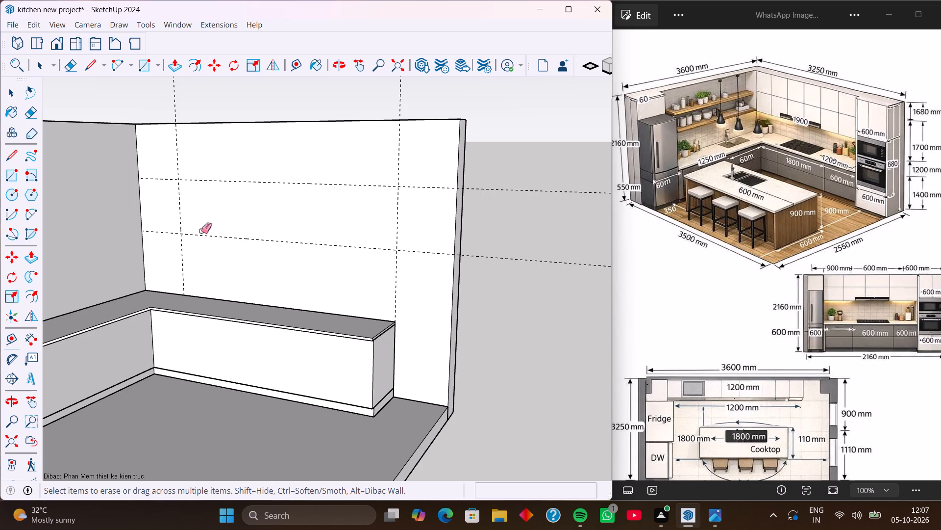
Draw a 2'1 1/2" by about 11' 3/8" rectangle from the wall's top inner corner to the upper guide's crossing with the cabinet-end guide.
{"action": "middle_click_drag", "start_coordinate": [189, 213], "coordinate": [248, 247]}
{"action": "middle_click_drag", "start_coordinate": [199, 207], "coordinate": [205, 203]}
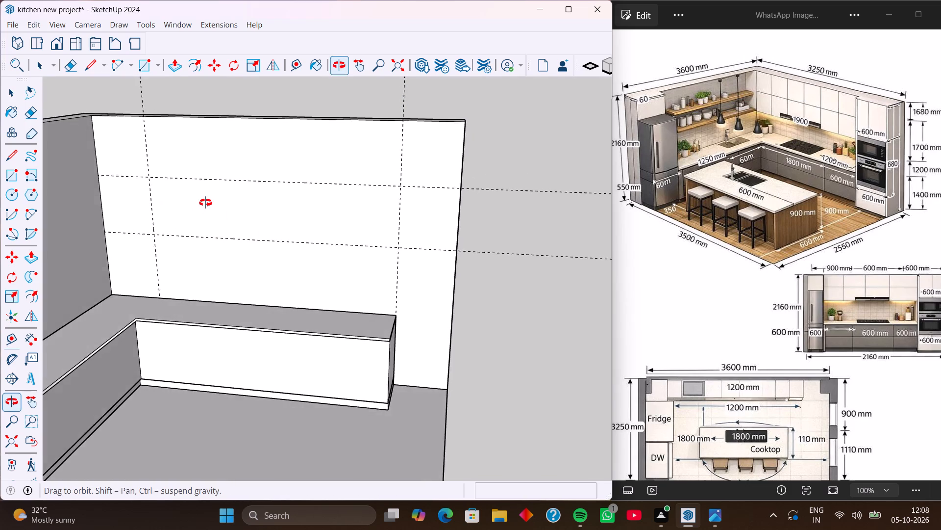
{"action": "middle_click_drag", "start_coordinate": [205, 203], "coordinate": [212, 201]}
{"action": "scroll", "coordinate": [211, 202], "scroll_direction": "up", "scroll_amount": 1}
{"action": "key", "text": "r"}
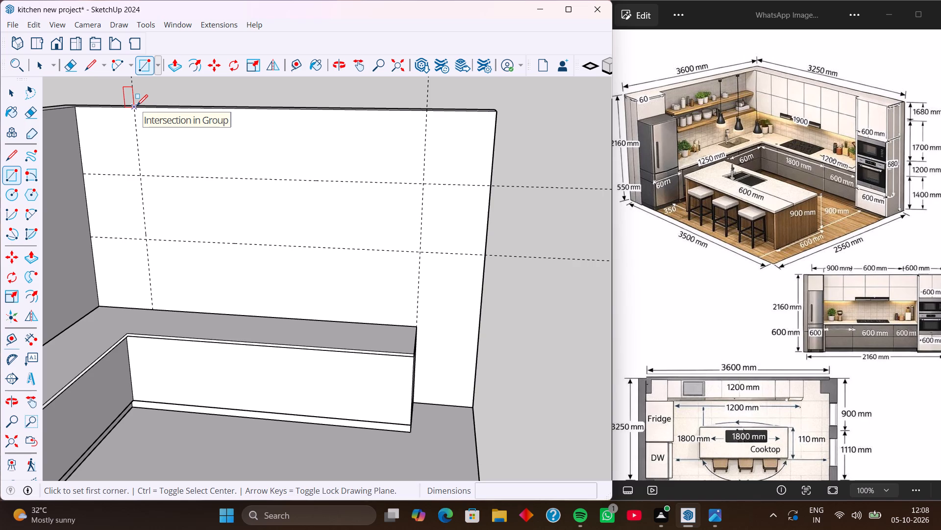
{"action": "left_click", "coordinate": [76, 105]}
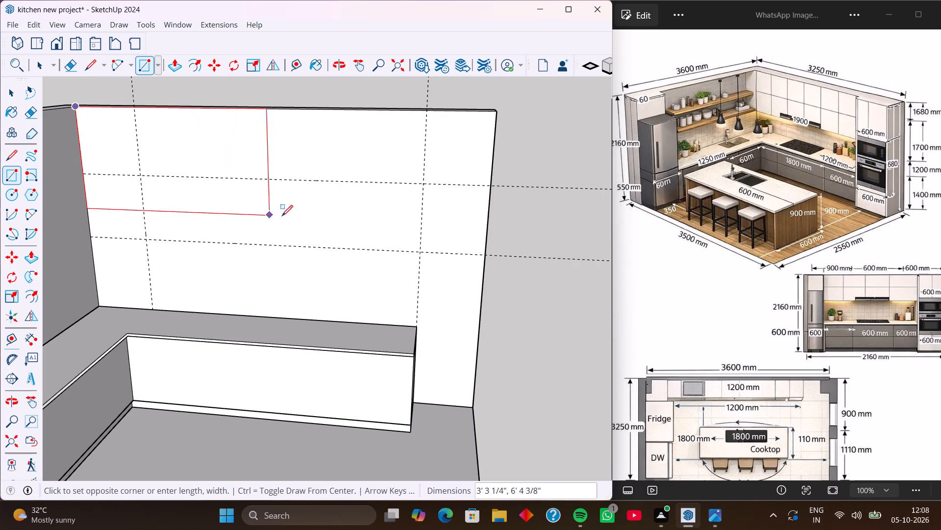
{"action": "left_click", "coordinate": [424, 182]}
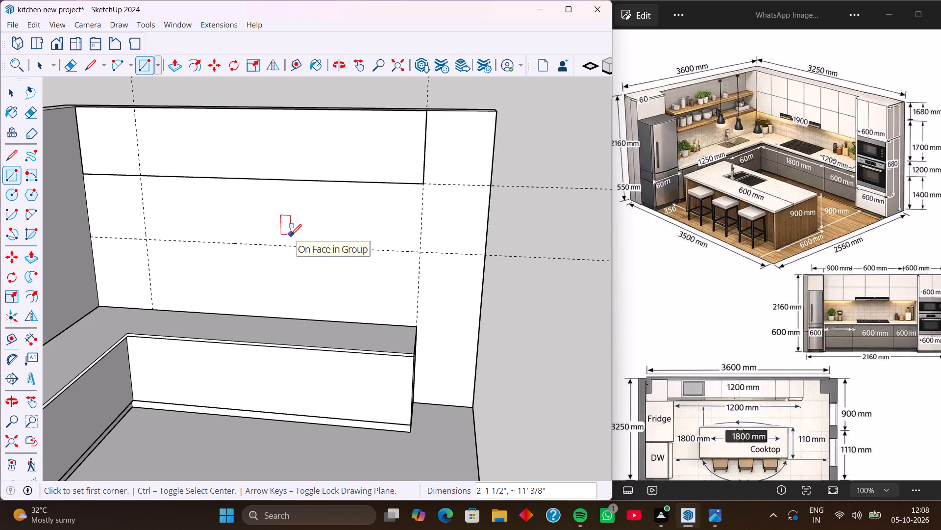
Extrude the upper wall rectangle outward from the wall with Push/Pull as the wall cabinet volume.
{"action": "key", "text": "p"}
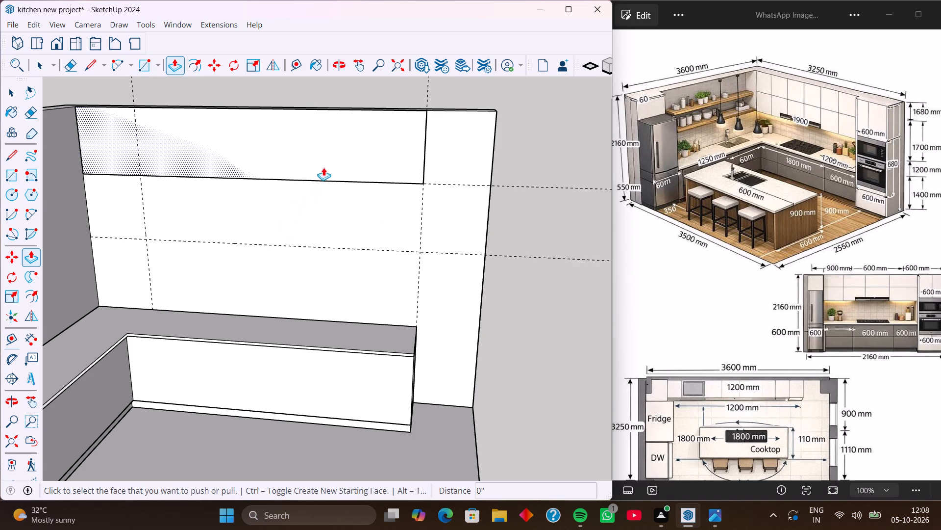
{"action": "left_click", "coordinate": [328, 160]}
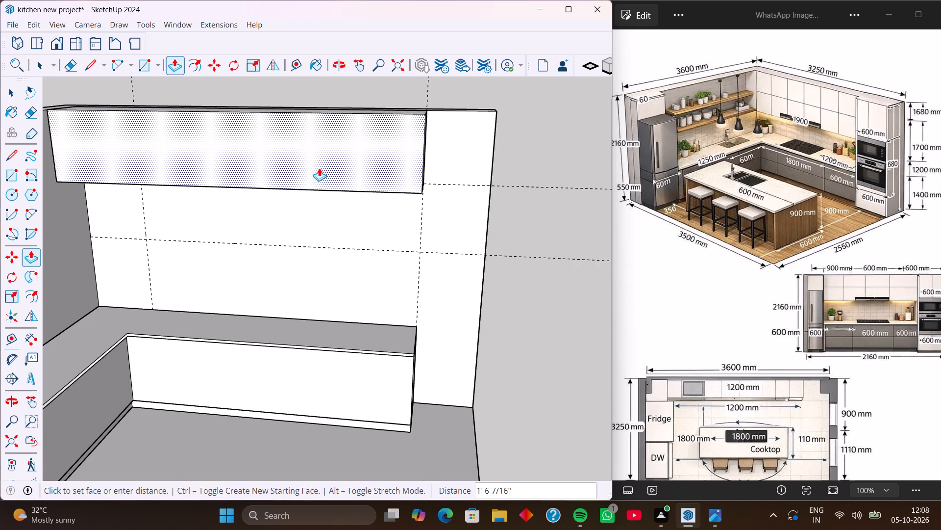
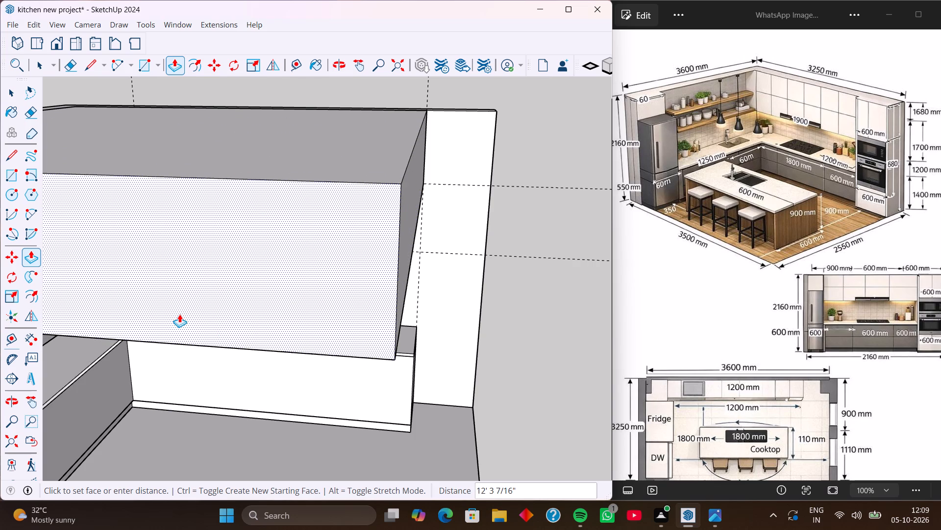
Set the upper wall cabinet's Push/Pull depth to 2'.
{"action": "type", "text": "2'"}
{"action": "key", "text": "Return"}
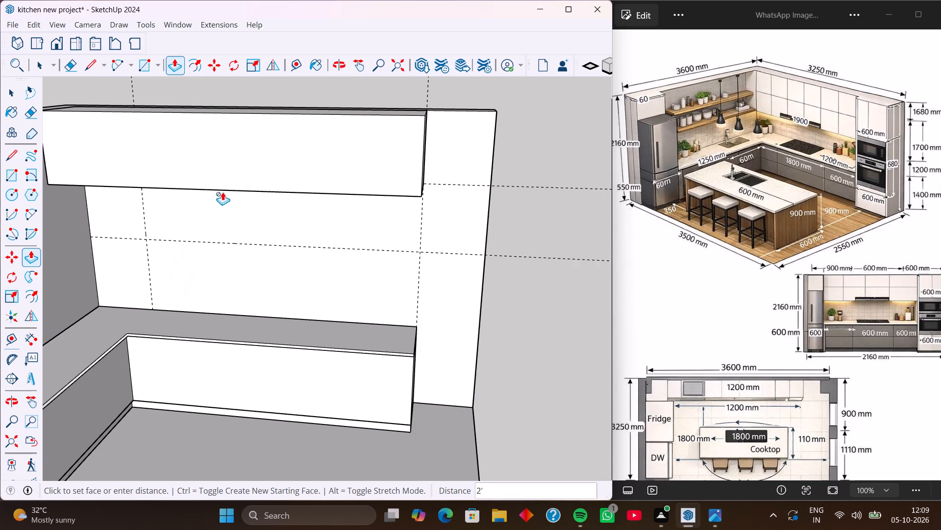
Select the whole upper wall cabinet volume with its connected faces and edges and make it a group.
{"action": "middle_click_drag", "start_coordinate": [223, 192], "coordinate": [140, 201]}
{"action": "middle_click_drag", "start_coordinate": [183, 196], "coordinate": [148, 192]}
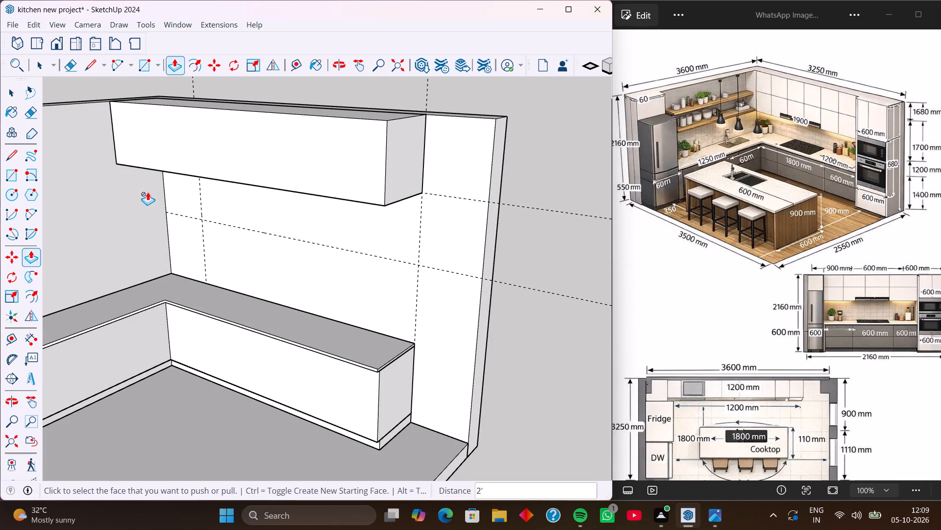
{"action": "key", "text": "space"}
{"action": "triple_click", "coordinate": [236, 151]}
{"action": "triple_click", "coordinate": [236, 151]}
{"action": "triple_click", "coordinate": [236, 151]}
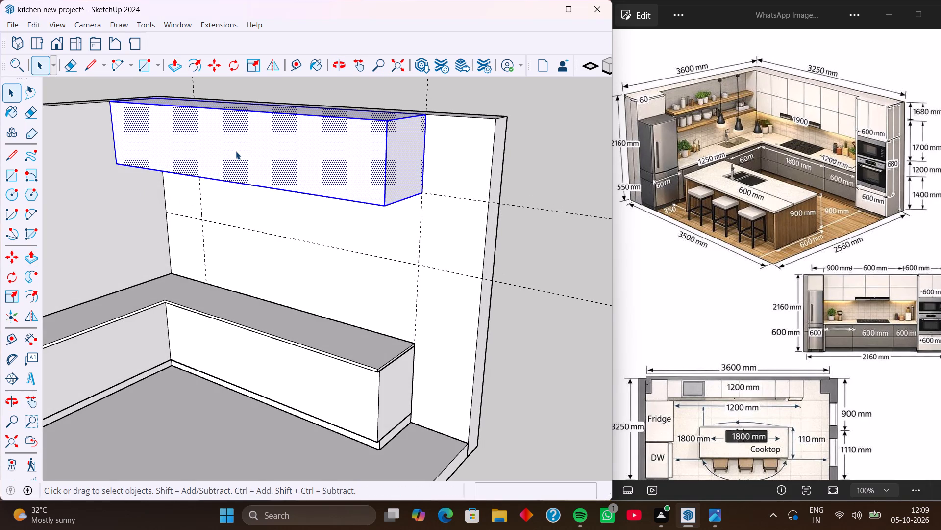
{"action": "triple_click", "coordinate": [236, 151]}
{"action": "triple_click", "coordinate": [236, 151]}
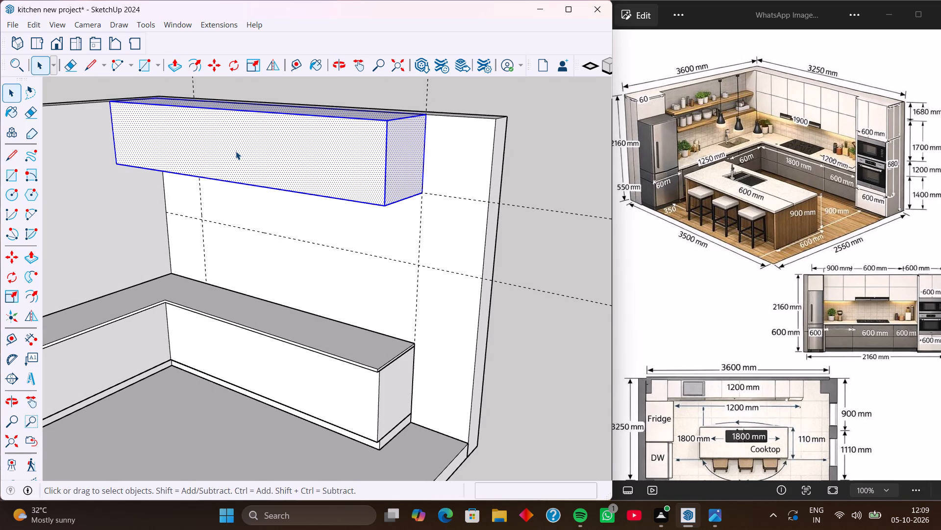
{"action": "left_click", "coordinate": [236, 151]}
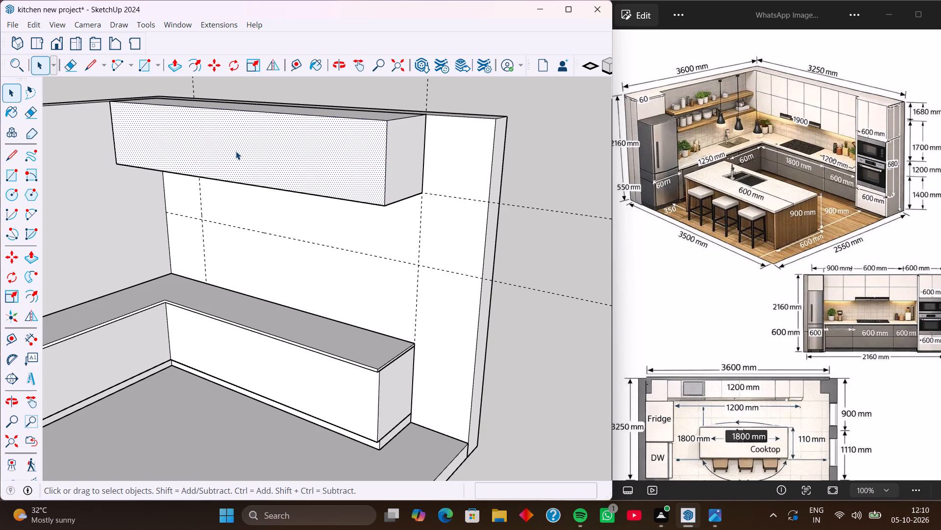
{"action": "triple_click", "coordinate": [236, 151]}
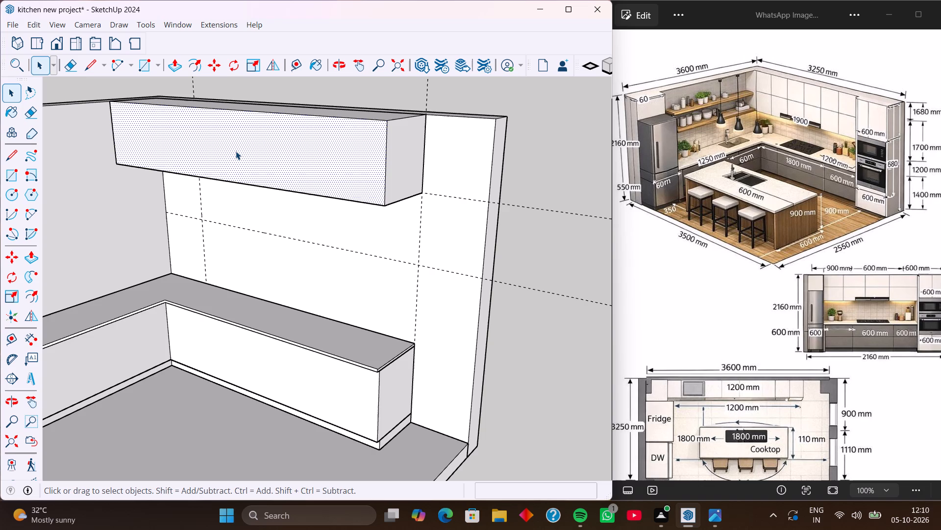
{"action": "triple_click", "coordinate": [236, 151]}
{"action": "triple_click", "coordinate": [236, 151]}
{"action": "triple_click", "coordinate": [236, 151]}
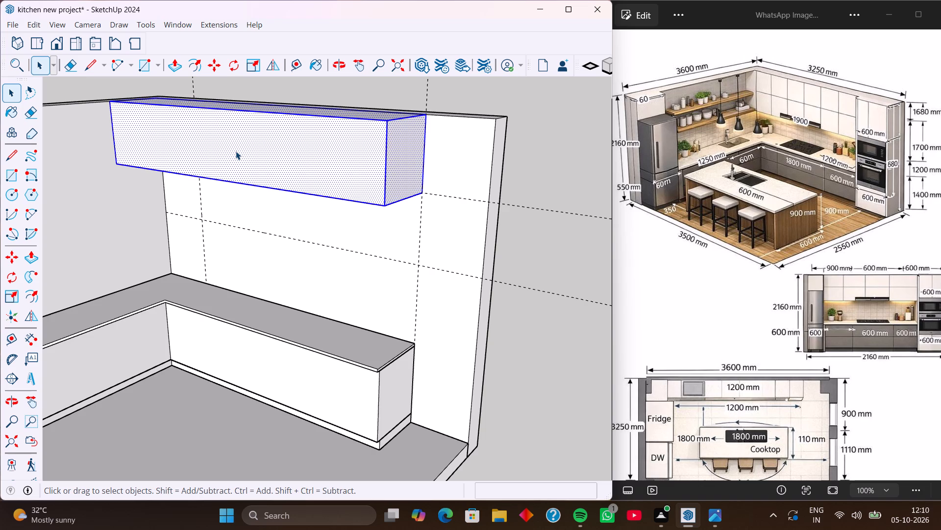
{"action": "triple_click", "coordinate": [236, 151]}
{"action": "triple_click", "coordinate": [236, 151]}
{"action": "right_click", "coordinate": [236, 151]}
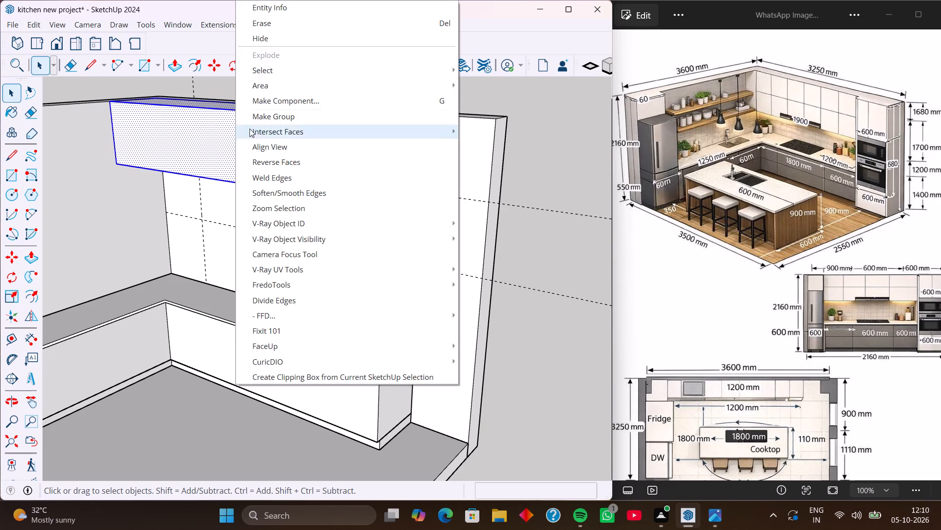
{"action": "left_click", "coordinate": [291, 121]}
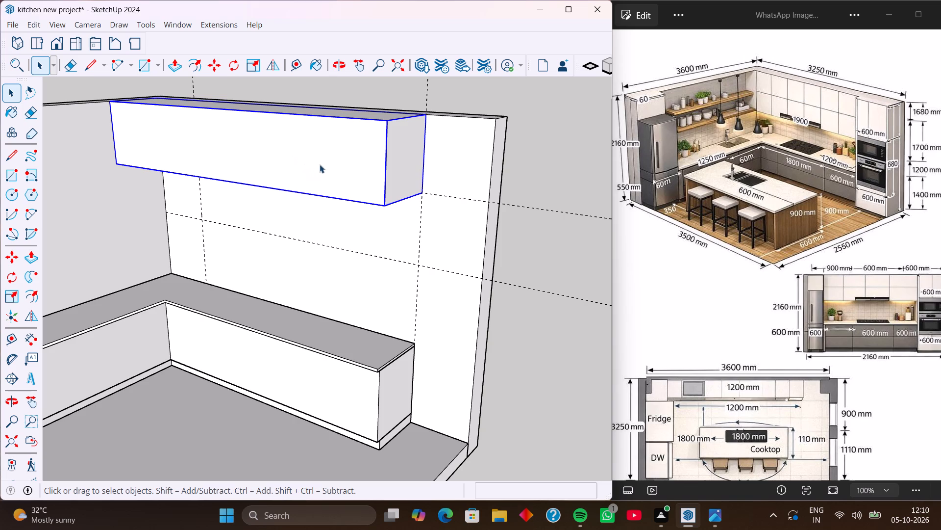
Draw a 2'1 1/2" by about 11' 3/8" rectangle on the wall directly beneath the grouped cabinet, ending where the lower horizontal guide crosses the cabinet-end guide.
{"action": "middle_click_drag", "start_coordinate": [322, 172], "coordinate": [328, 160]}
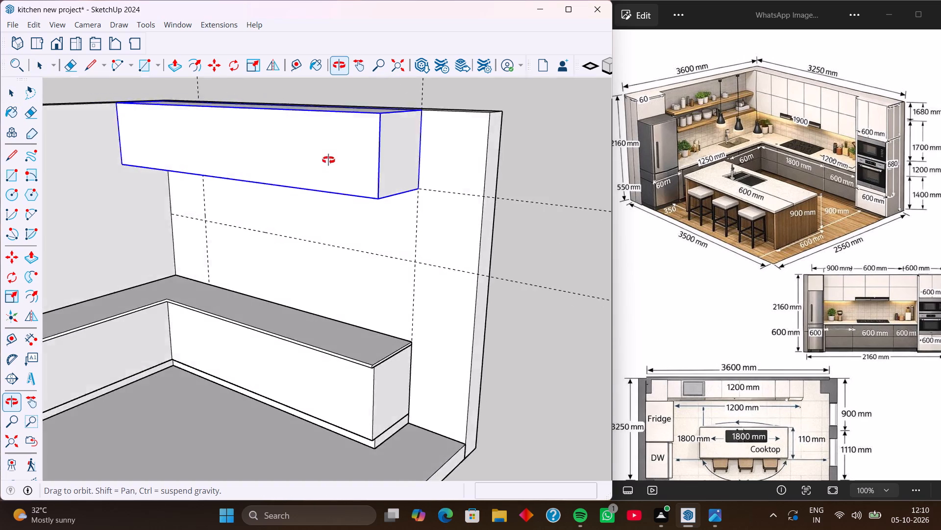
{"action": "middle_click_drag", "start_coordinate": [328, 160], "coordinate": [343, 158]}
{"action": "middle_click_drag", "start_coordinate": [282, 168], "coordinate": [357, 123]}
{"action": "middle_click_drag", "start_coordinate": [281, 170], "coordinate": [294, 156]}
{"action": "scroll", "coordinate": [204, 198], "scroll_direction": "up", "scroll_amount": 3}
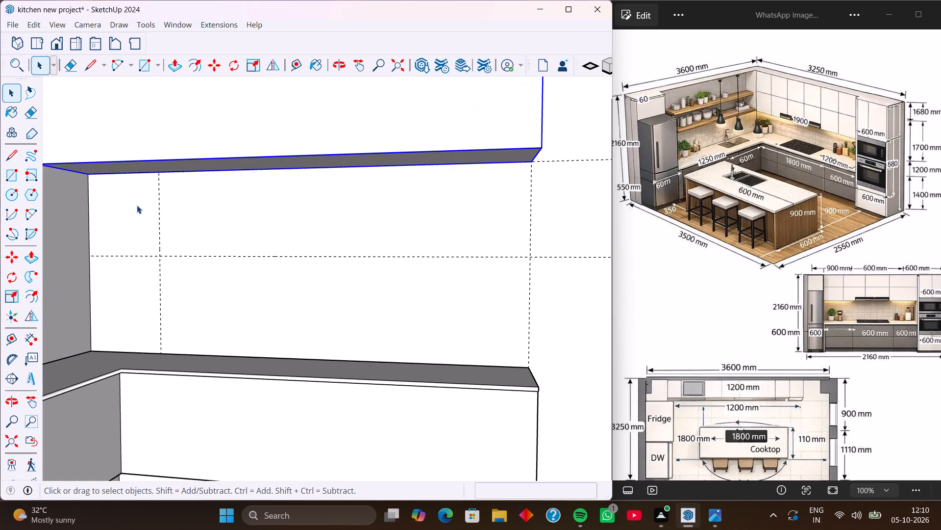
{"action": "key", "text": "r"}
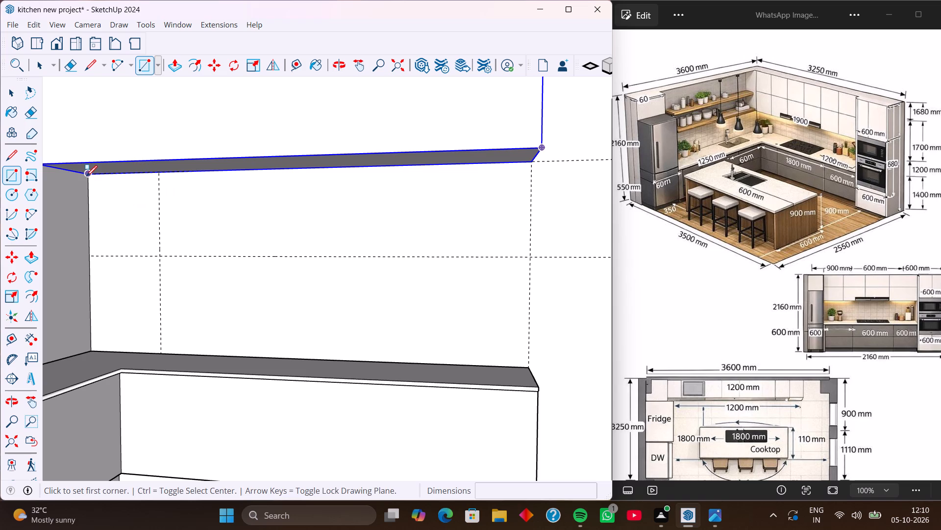
{"action": "left_click", "coordinate": [86, 176]}
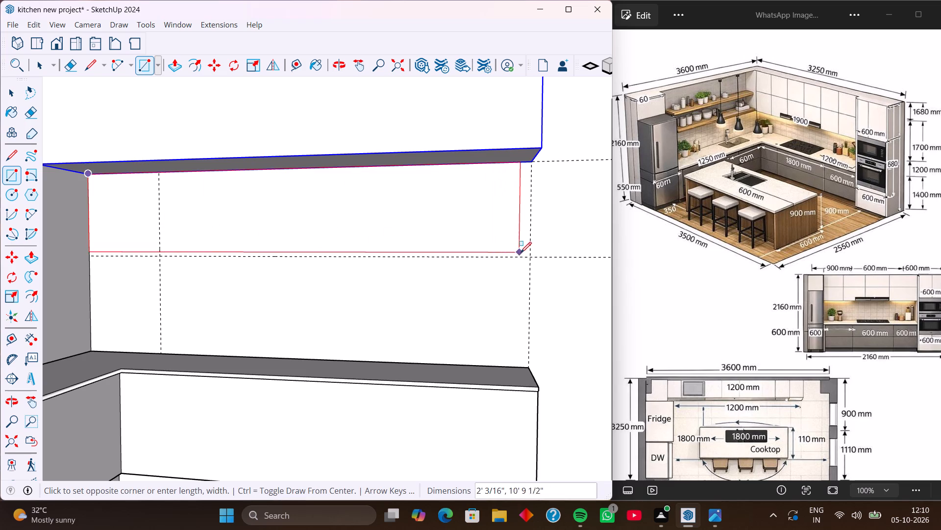
{"action": "left_click", "coordinate": [532, 256]}
Extrude the new rectangle below the upper cabinet outward from the wall with Push/Pull as the lower wall cabinet volume.
{"action": "key", "text": "p"}
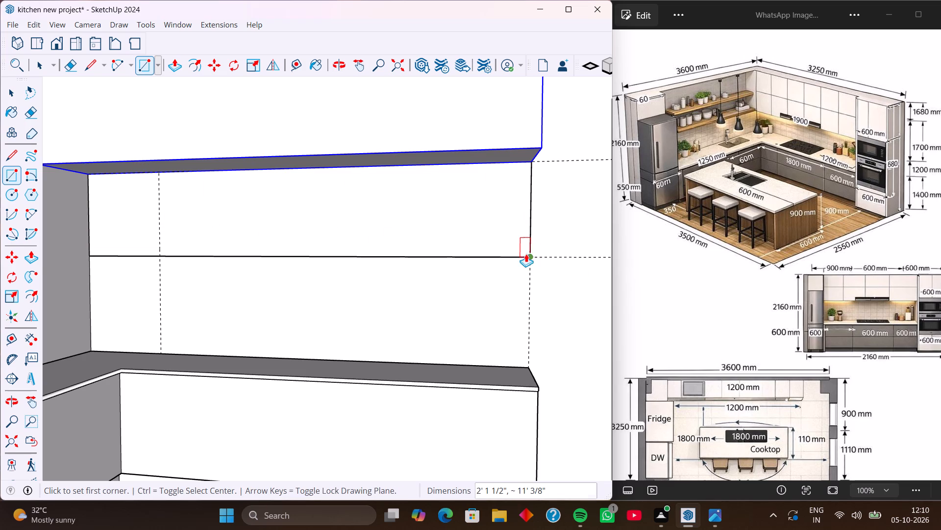
{"action": "left_click", "coordinate": [475, 224]}
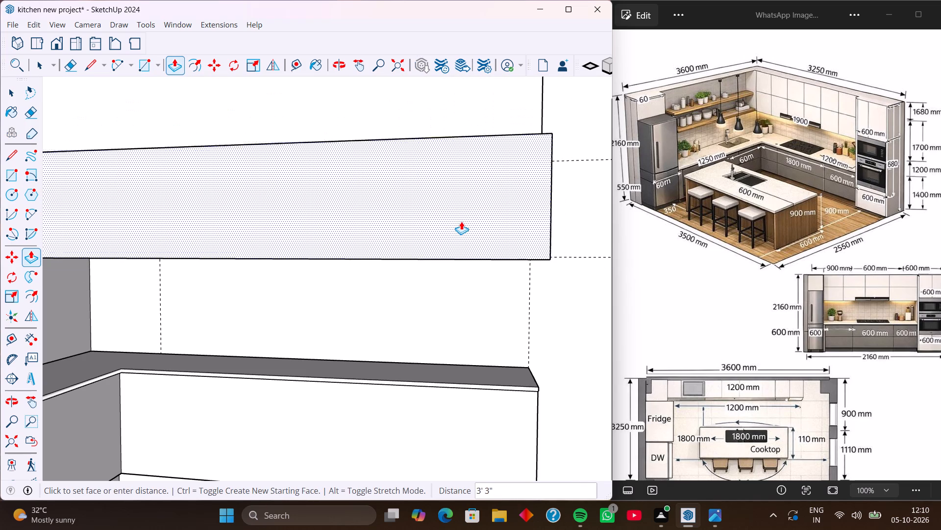
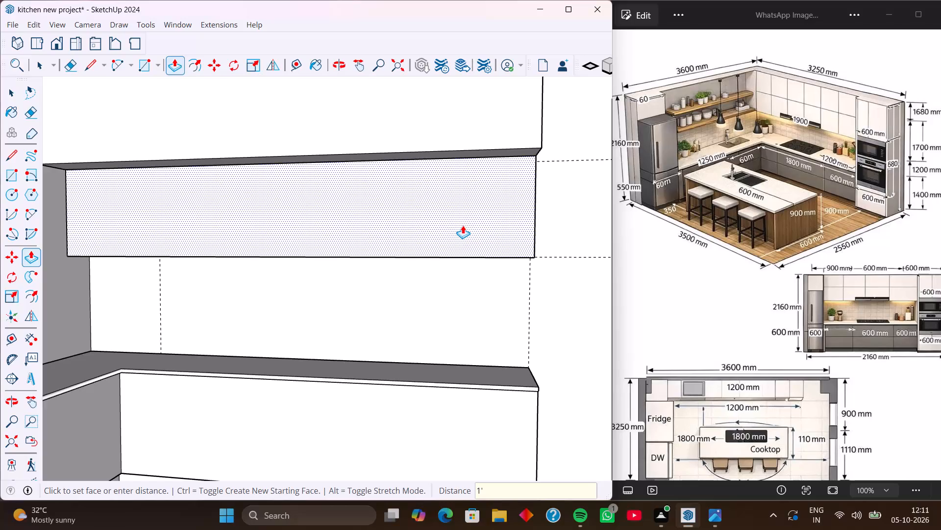
Set the lower wall cabinet's Push/Pull depth to 1'1".
{"action": "key", "text": "1"}
{"action": "key", "text": "Return"}
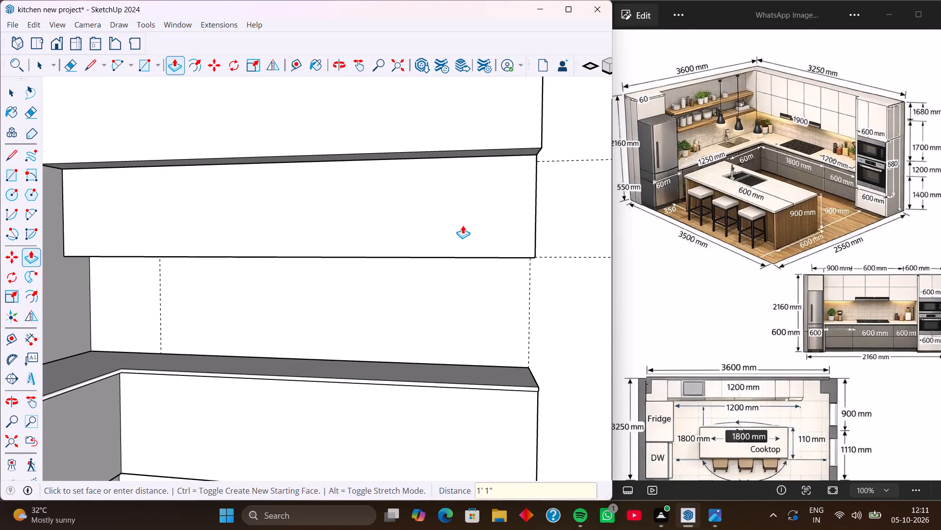
Select the whole lower wall cabinet volume with its connected faces and edges and make it a group.
{"action": "key", "text": "space"}
{"action": "left_click", "coordinate": [463, 225]}
{"action": "triple_click", "coordinate": [463, 225]}
{"action": "triple_click", "coordinate": [463, 225]}
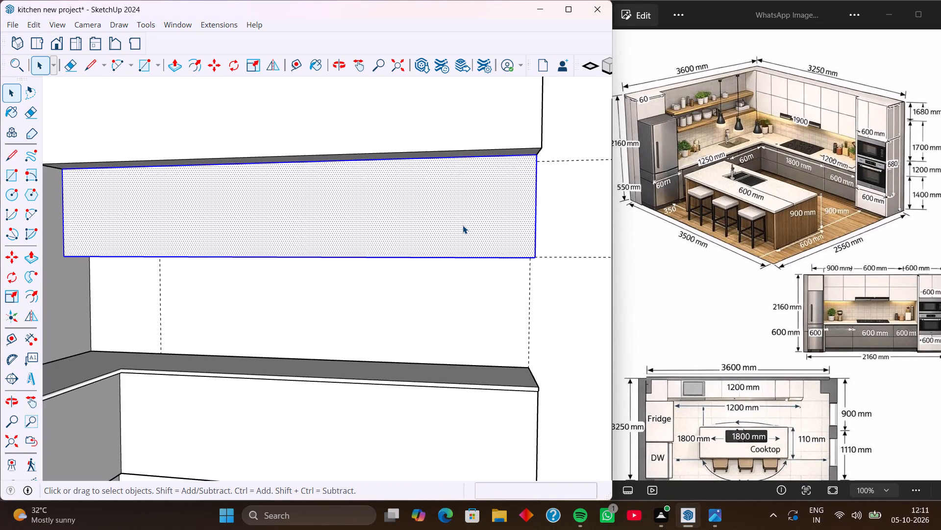
{"action": "triple_click", "coordinate": [463, 225]}
{"action": "triple_click", "coordinate": [463, 225]}
{"action": "double_click", "coordinate": [463, 225]}
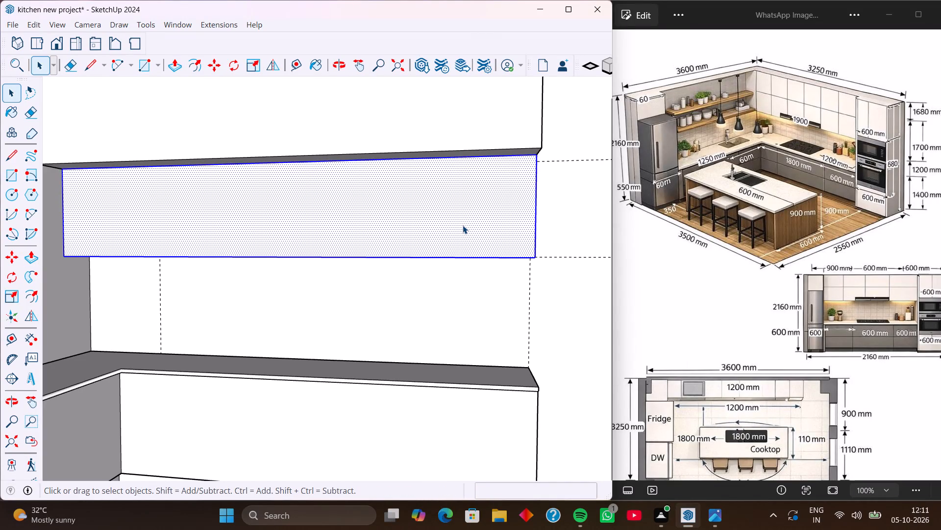
{"action": "right_click", "coordinate": [463, 225]}
{"action": "left_click", "coordinate": [493, 122]}
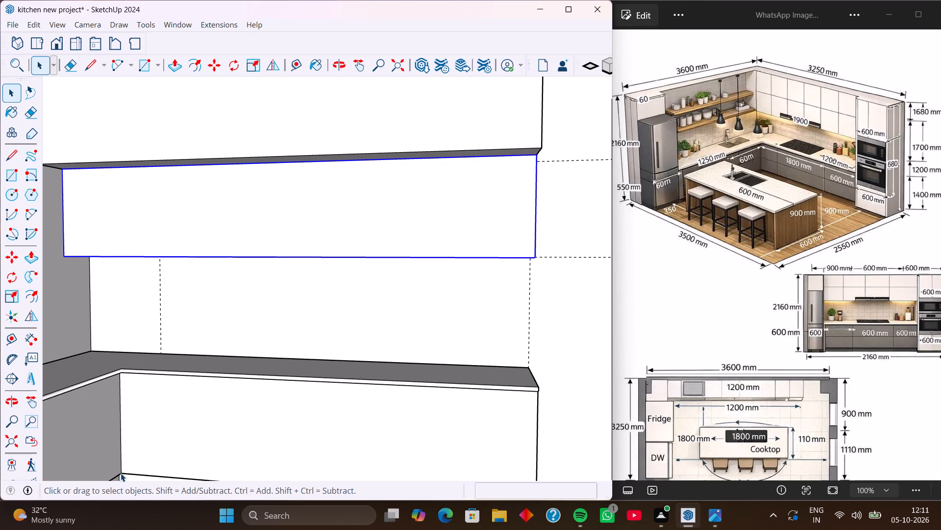
Inside the upper wall cabinet group, Push/Pull the front face 1" inward toward the wall, and close the group.
{"action": "left_click", "coordinate": [359, 137]}
{"action": "double_click", "coordinate": [359, 137]}
{"action": "left_click", "coordinate": [359, 137]}
{"action": "left_click", "coordinate": [359, 137]}
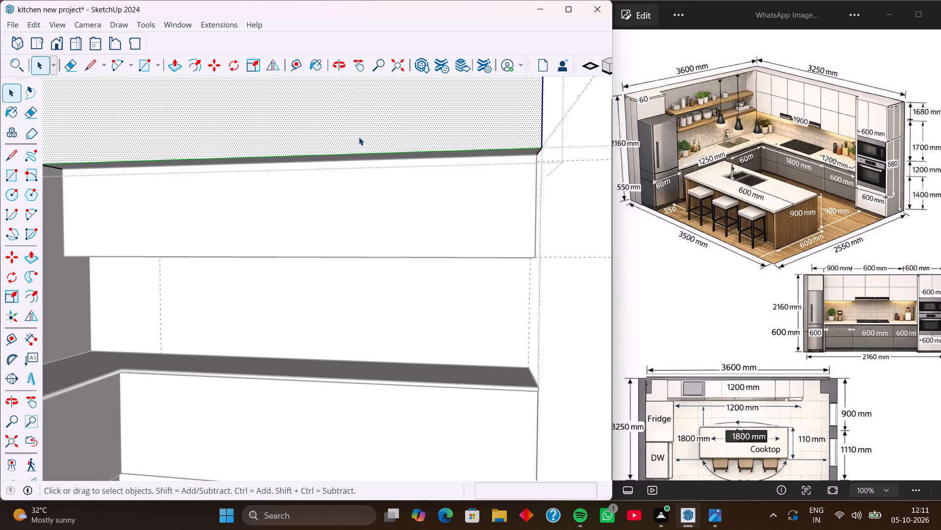
{"action": "middle_click_drag", "start_coordinate": [359, 137], "coordinate": [261, 146]}
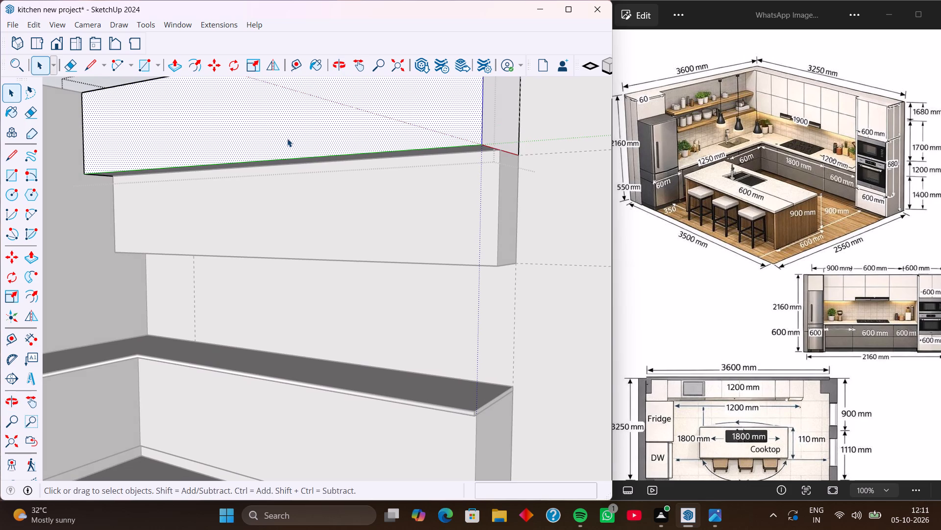
{"action": "key", "text": "p"}
{"action": "left_click", "coordinate": [287, 138]}
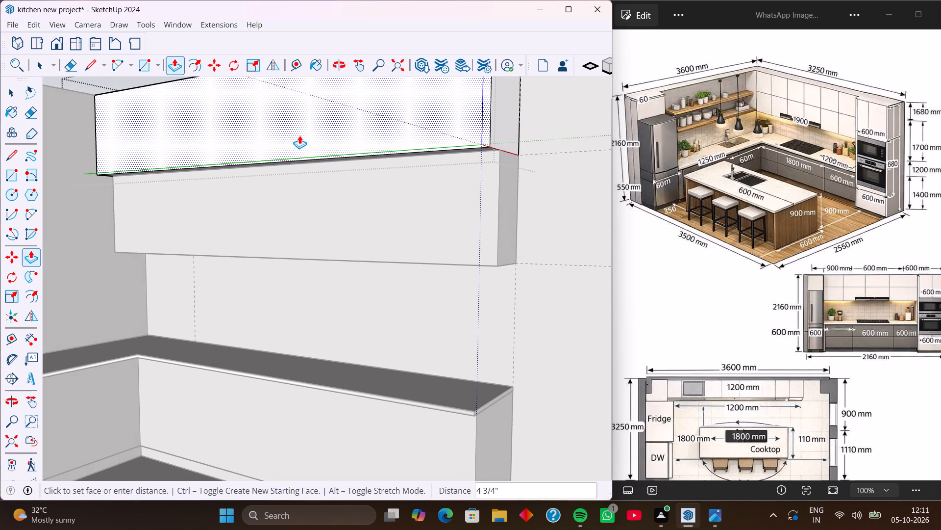
{"action": "key", "text": "1"}
{"action": "key", "text": "Return"}
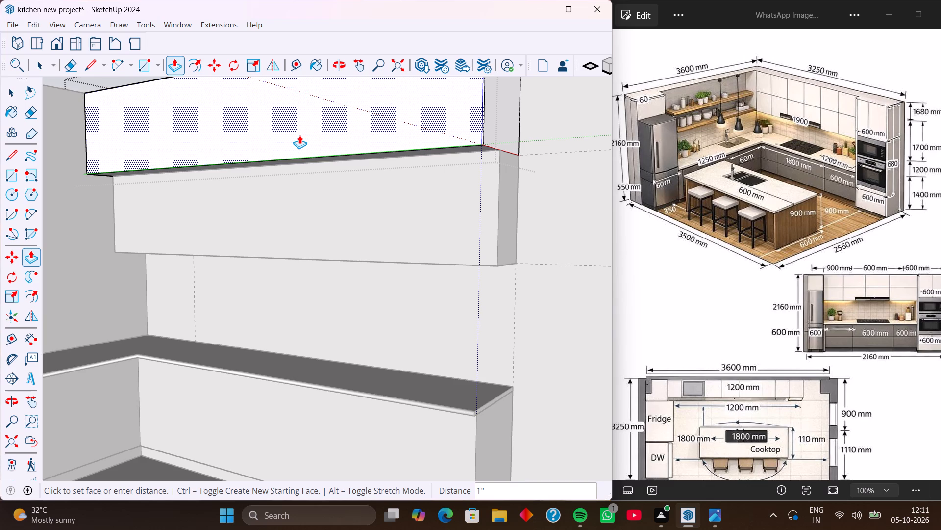
{"action": "key", "text": "space"}
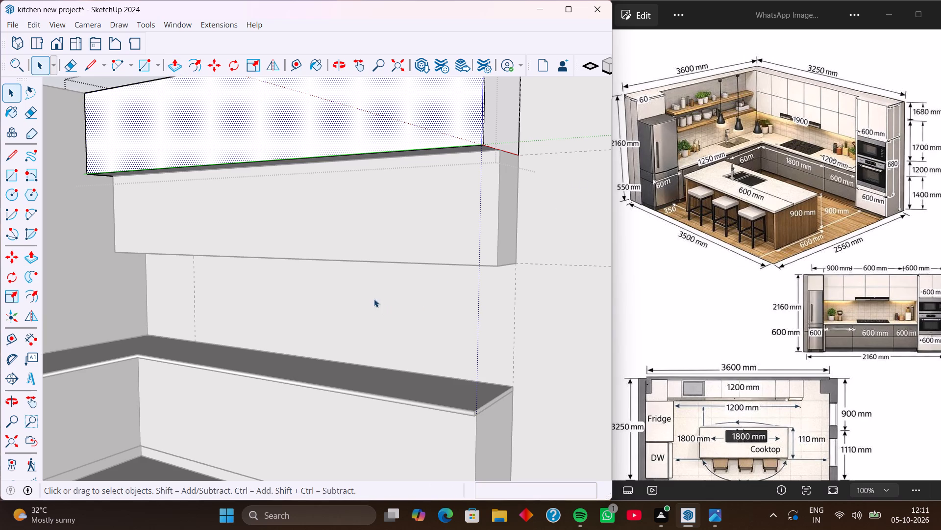
{"action": "scroll", "coordinate": [279, 278], "scroll_direction": "down", "scroll_amount": 4}
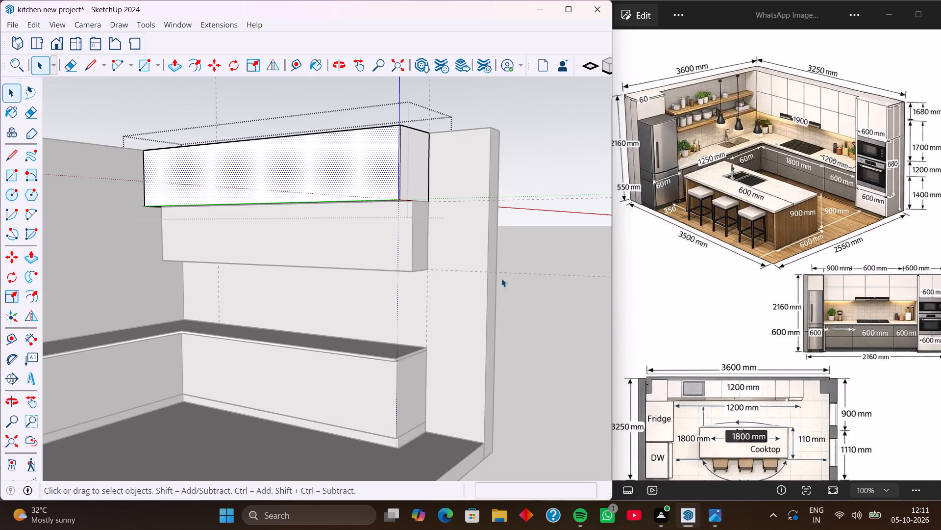
{"action": "left_click", "coordinate": [555, 352]}
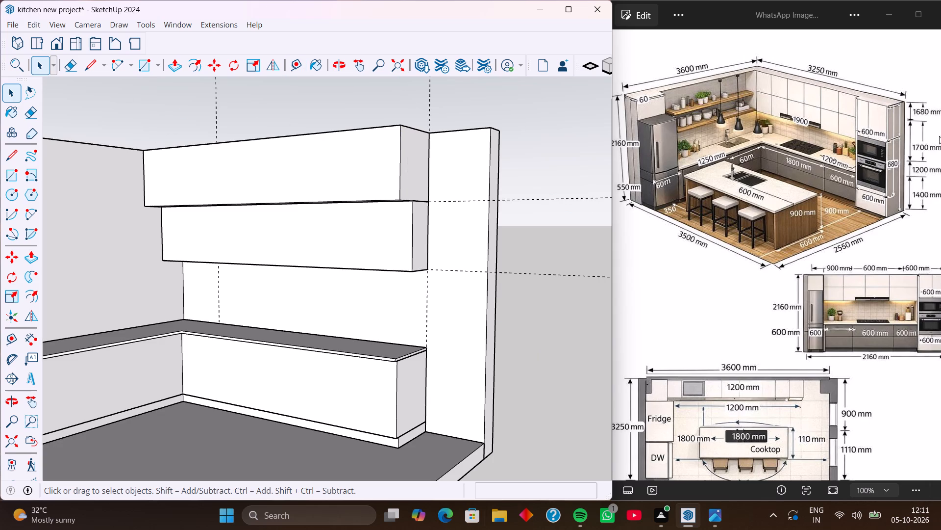
Delete all the guides in the model.
{"action": "left_click", "coordinate": [39, 26]}
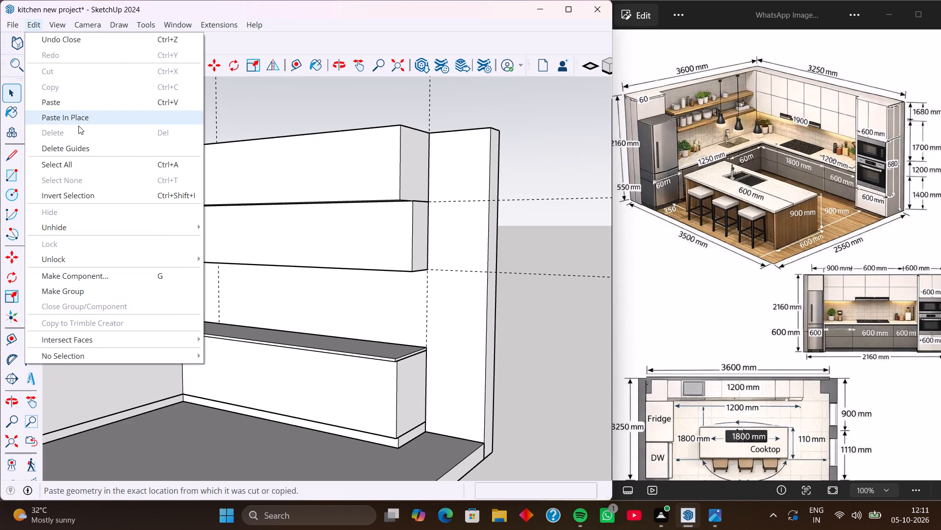
{"action": "left_click", "coordinate": [89, 150]}
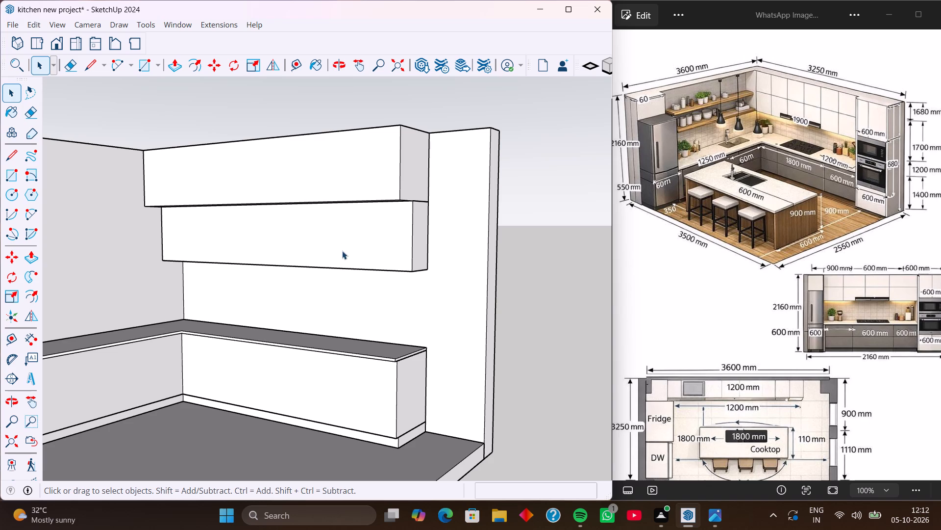
Place vertical guides on the base cabinet front at its open end edge, 600 mm in from that edge, and 1800 mm beyond that guide.
{"action": "middle_click_drag", "start_coordinate": [344, 268], "coordinate": [495, 239]}
{"action": "scroll", "coordinate": [421, 421], "scroll_direction": "up", "scroll_amount": 3}
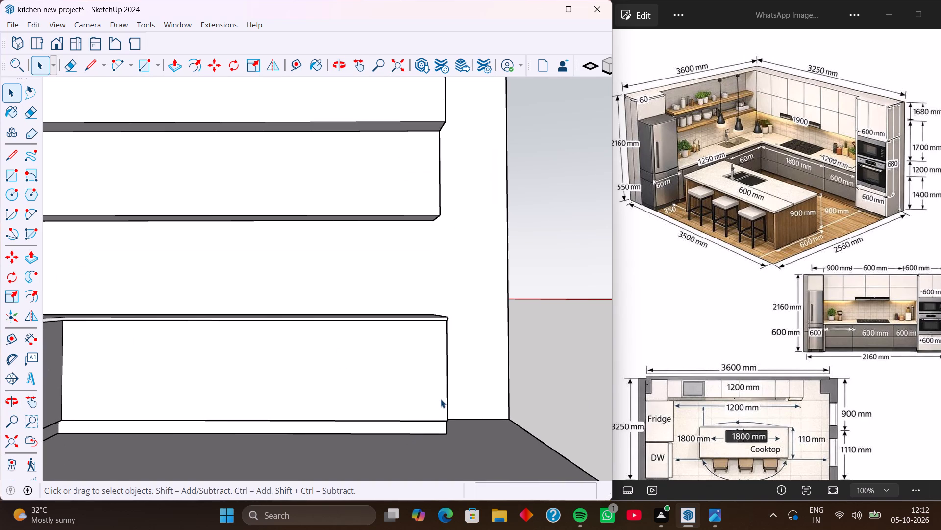
{"action": "key", "text": "t"}
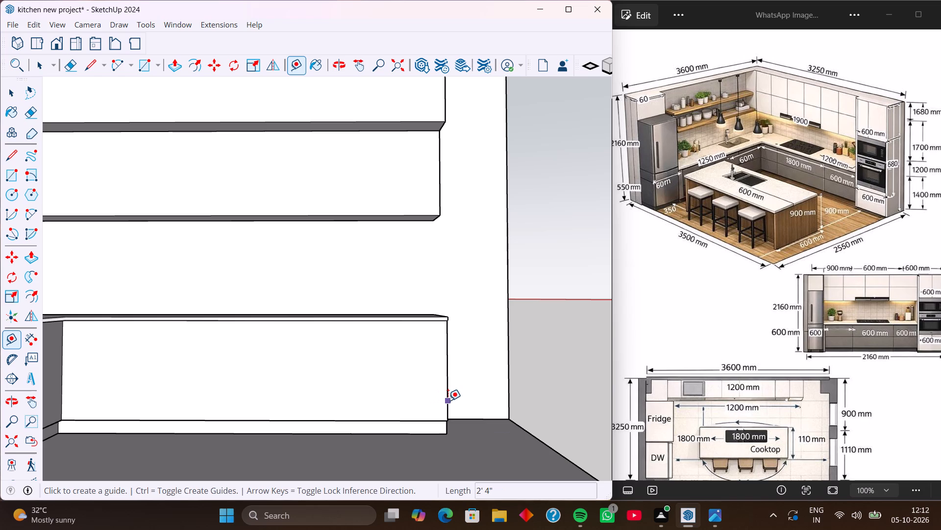
{"action": "left_click", "coordinate": [447, 400]}
{"action": "left_click", "coordinate": [446, 361]}
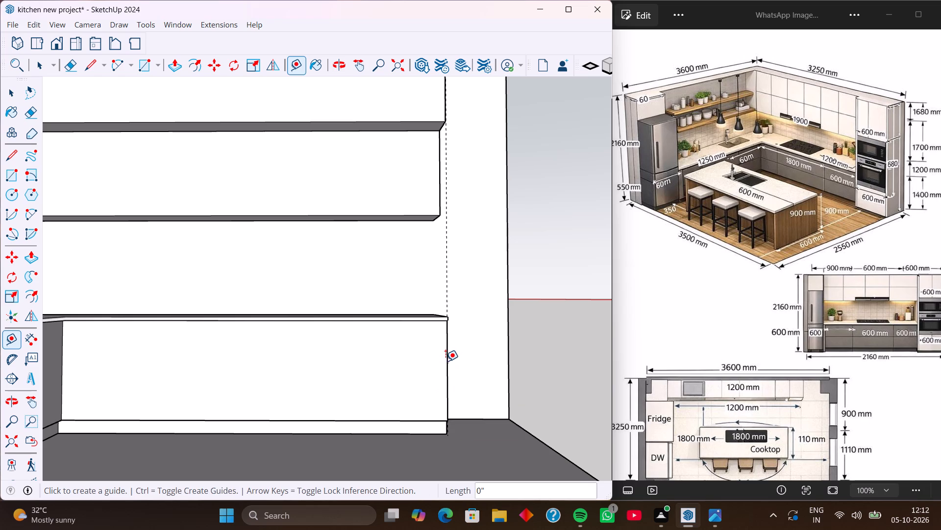
{"action": "left_click", "coordinate": [446, 359]}
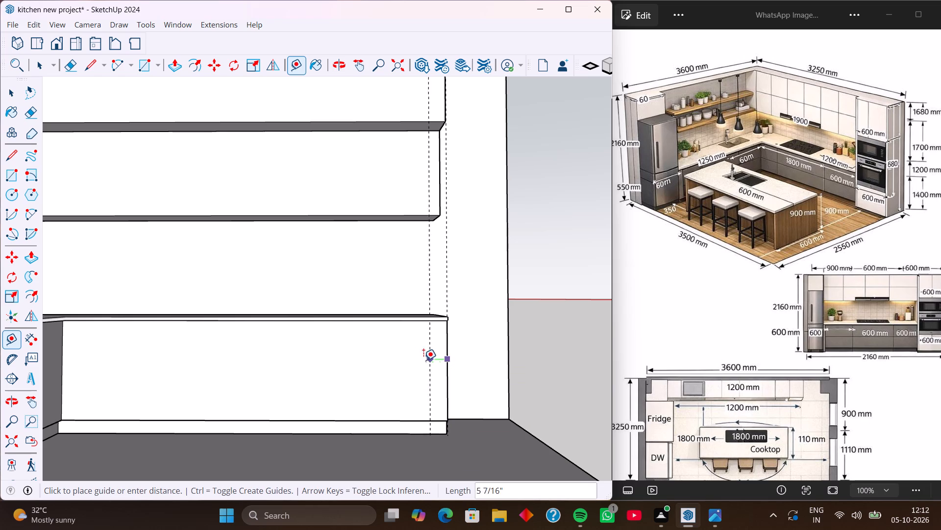
{"action": "type", "text": "600"}
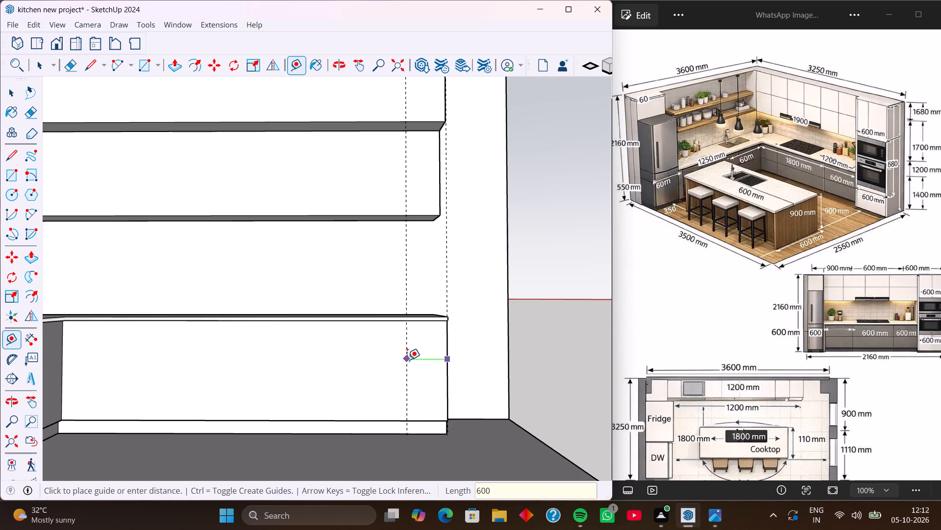
{"action": "type", "text": "mm"}
{"action": "key", "text": "Return"}
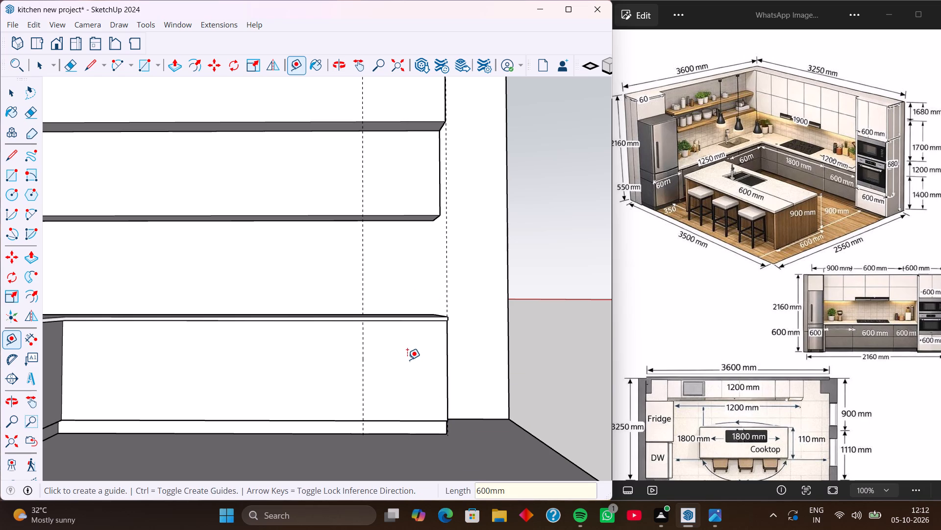
{"action": "left_click", "coordinate": [366, 360]}
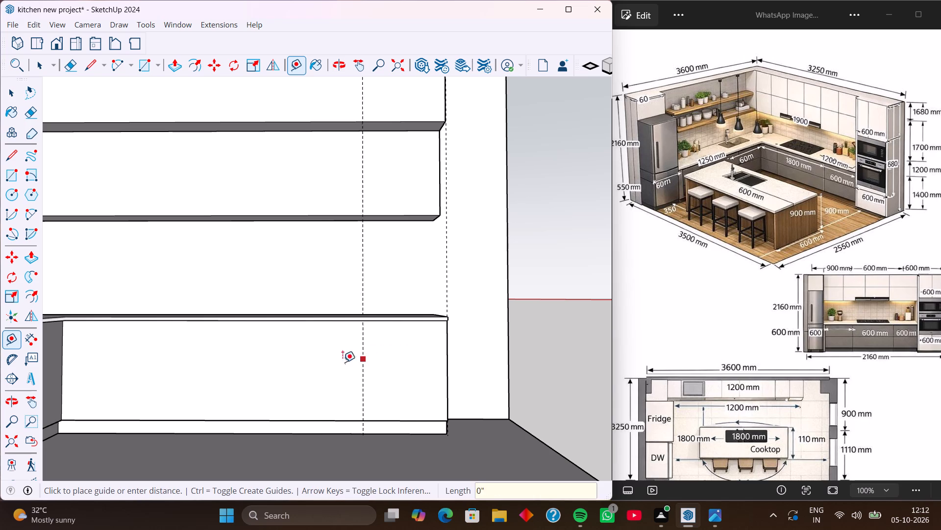
{"action": "type", "text": "1800mm"}
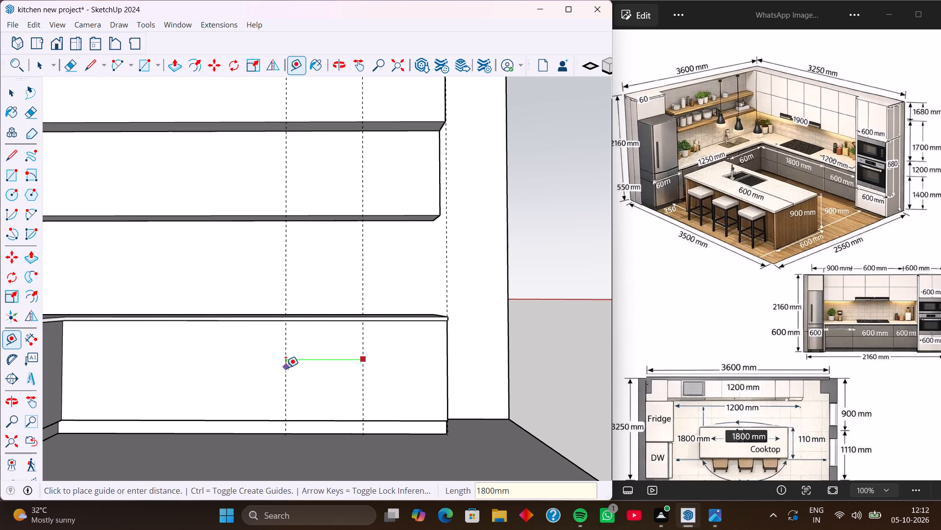
{"action": "key", "text": "Return"}
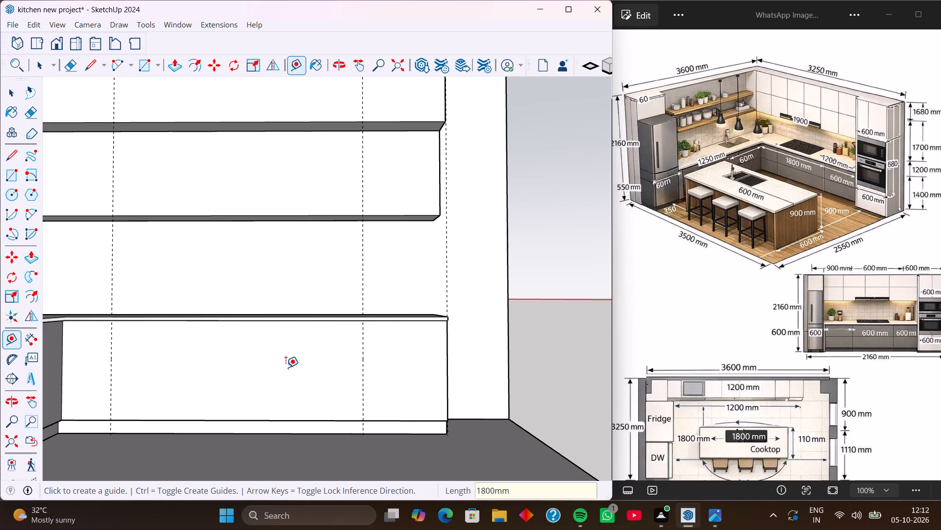
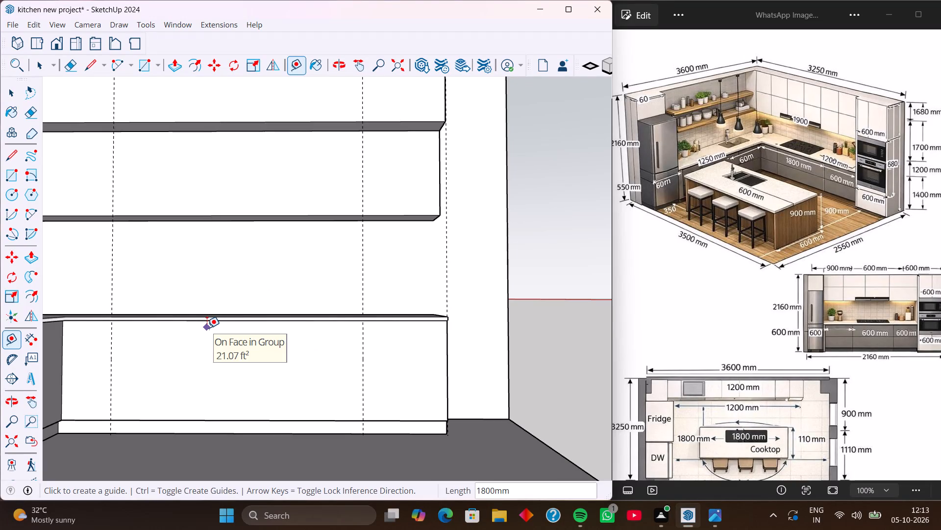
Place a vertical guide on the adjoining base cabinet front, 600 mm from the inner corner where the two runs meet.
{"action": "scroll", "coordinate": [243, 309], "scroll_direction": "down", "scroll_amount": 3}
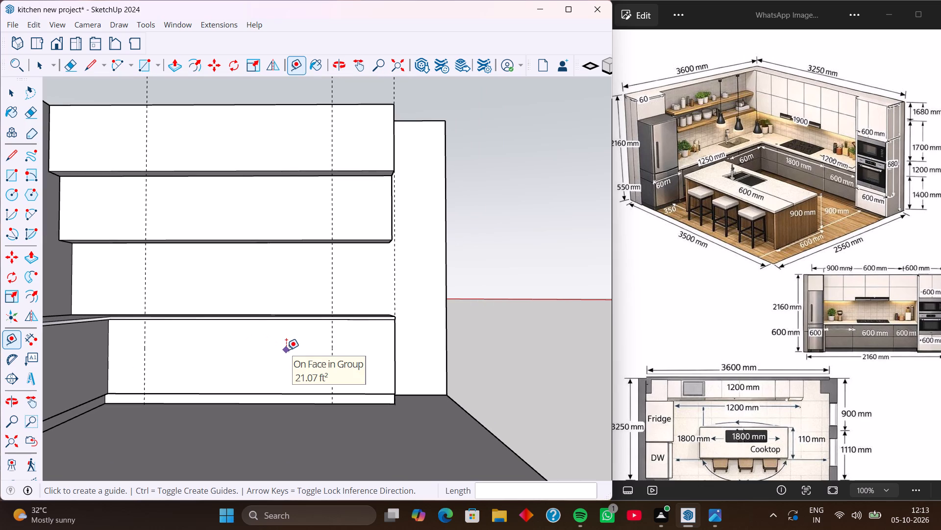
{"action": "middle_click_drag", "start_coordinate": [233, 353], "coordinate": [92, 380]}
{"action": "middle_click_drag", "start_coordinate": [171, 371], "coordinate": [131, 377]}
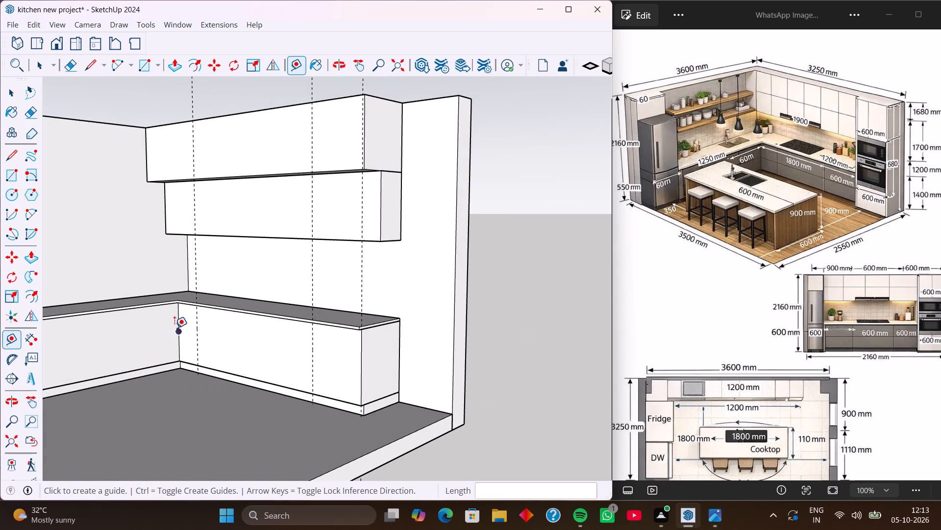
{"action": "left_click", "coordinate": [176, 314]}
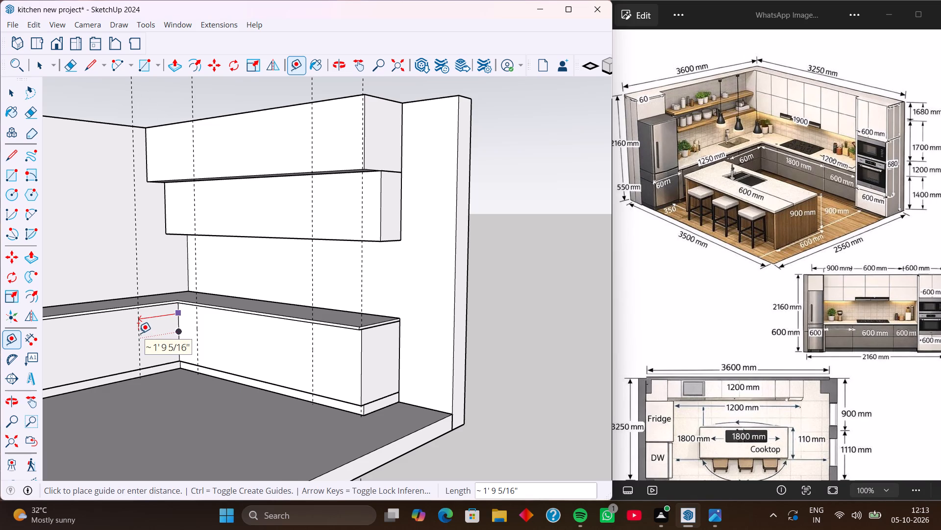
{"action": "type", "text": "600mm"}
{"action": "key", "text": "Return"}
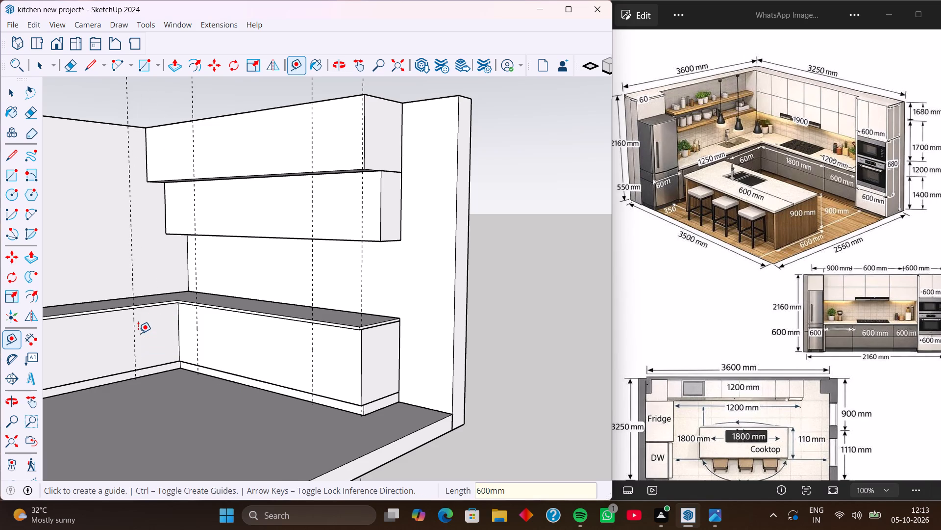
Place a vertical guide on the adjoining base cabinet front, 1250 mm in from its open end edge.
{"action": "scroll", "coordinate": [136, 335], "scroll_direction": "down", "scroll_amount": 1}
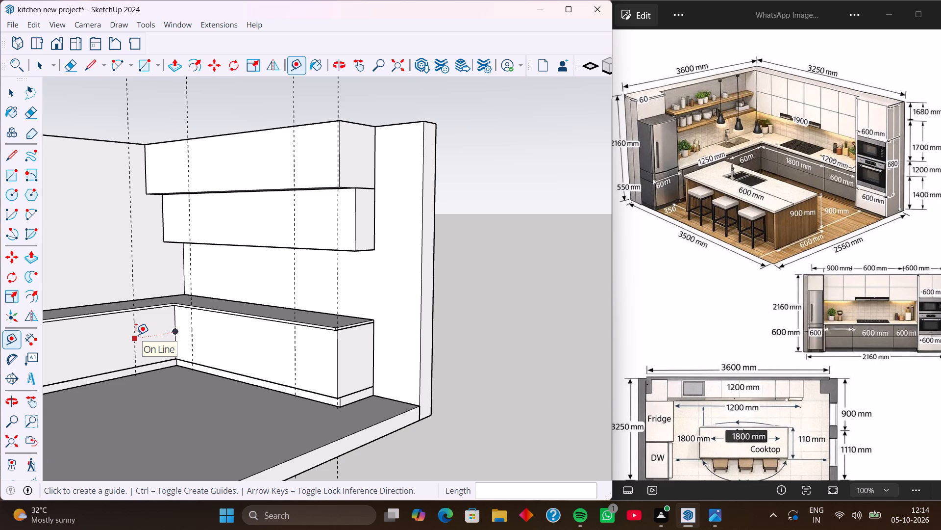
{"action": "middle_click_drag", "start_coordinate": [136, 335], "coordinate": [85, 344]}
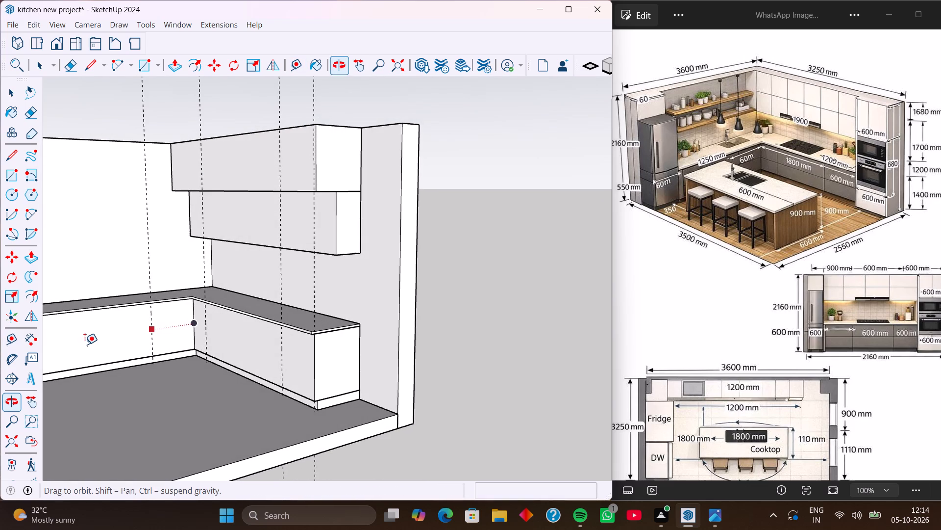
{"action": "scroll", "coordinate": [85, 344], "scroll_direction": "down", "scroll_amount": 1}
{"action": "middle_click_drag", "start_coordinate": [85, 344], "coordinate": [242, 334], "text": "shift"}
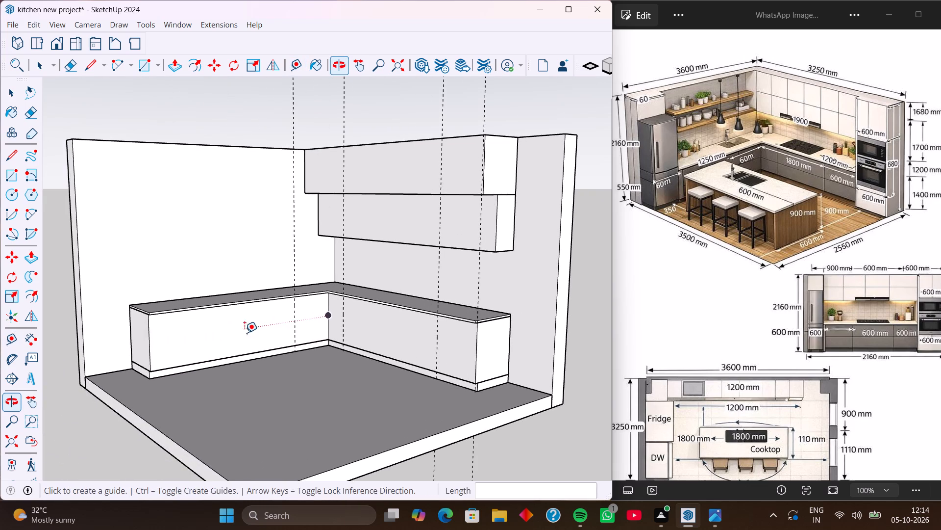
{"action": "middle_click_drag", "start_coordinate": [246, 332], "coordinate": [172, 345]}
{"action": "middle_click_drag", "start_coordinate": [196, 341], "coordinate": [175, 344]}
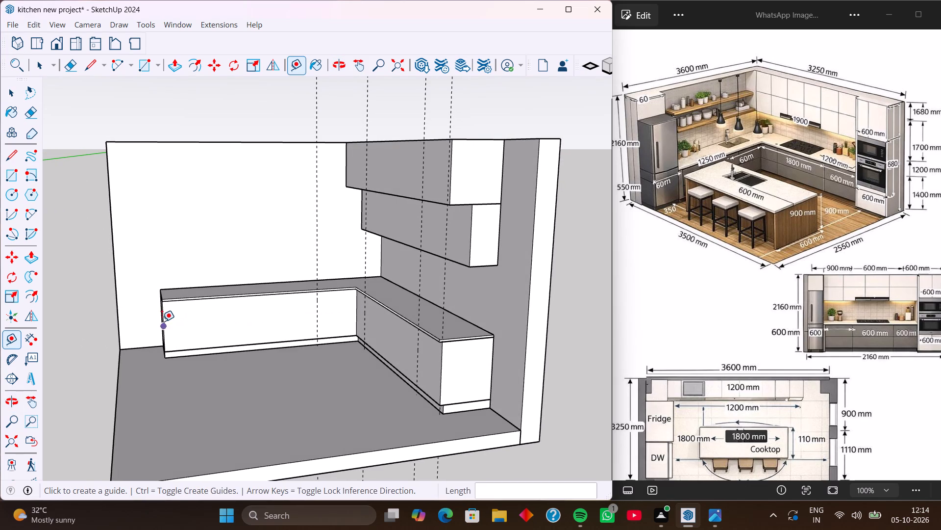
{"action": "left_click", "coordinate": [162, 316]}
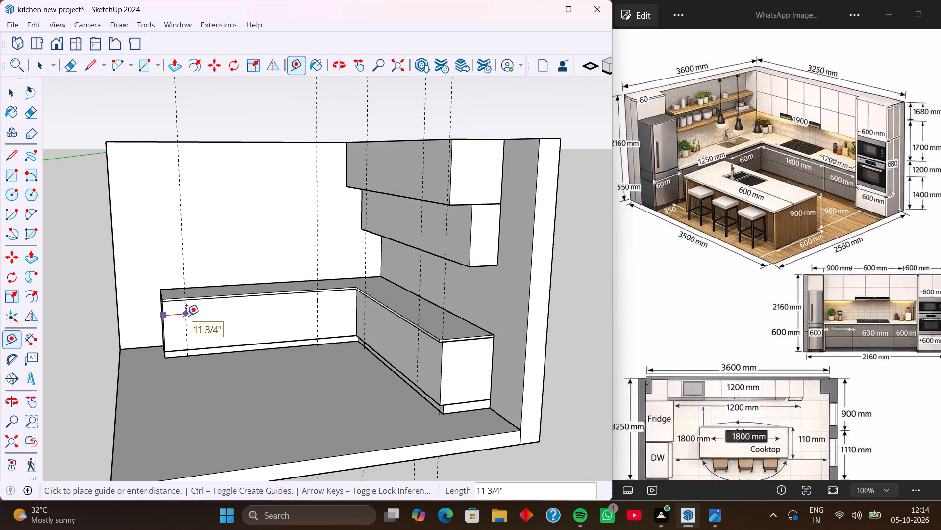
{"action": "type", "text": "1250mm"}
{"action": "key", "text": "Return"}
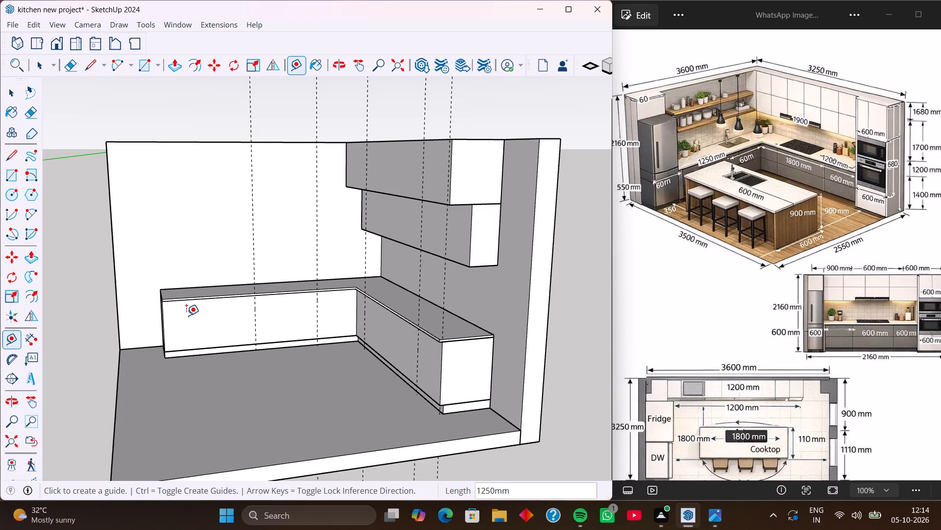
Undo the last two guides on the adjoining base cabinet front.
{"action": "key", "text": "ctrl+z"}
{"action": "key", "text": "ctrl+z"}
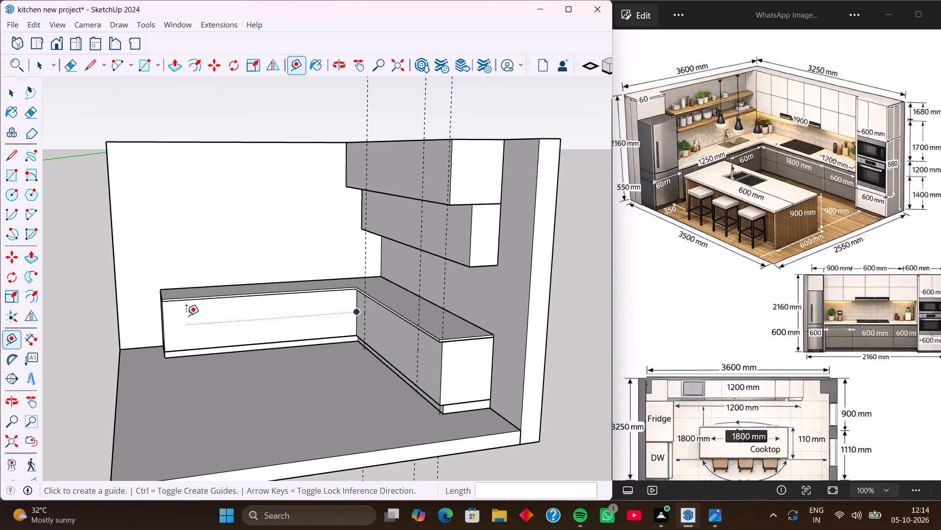
Place a vertical guide 1250 mm from the inner corner on the adjoining base cabinet front, and reset its offset to 600 mm.
{"action": "left_click", "coordinate": [354, 300]}
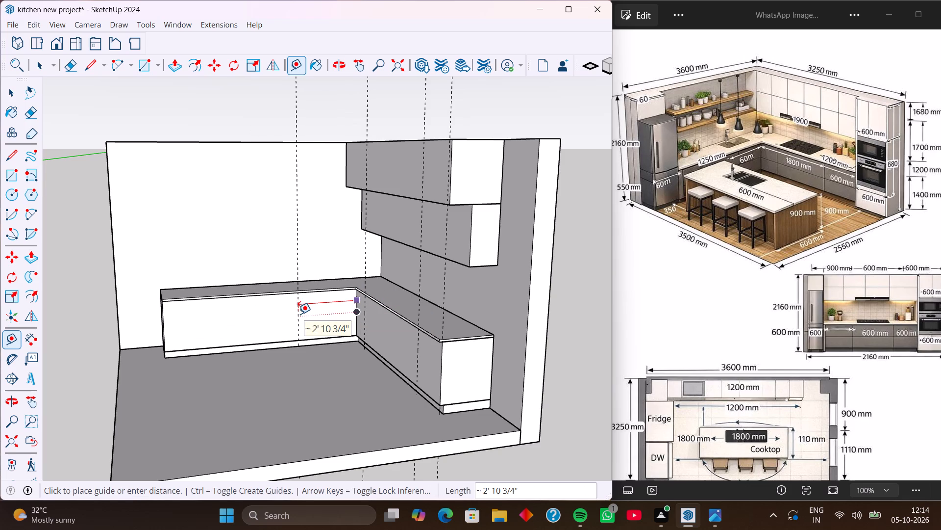
{"action": "type", "text": "1250mm"}
{"action": "key", "text": "Return"}
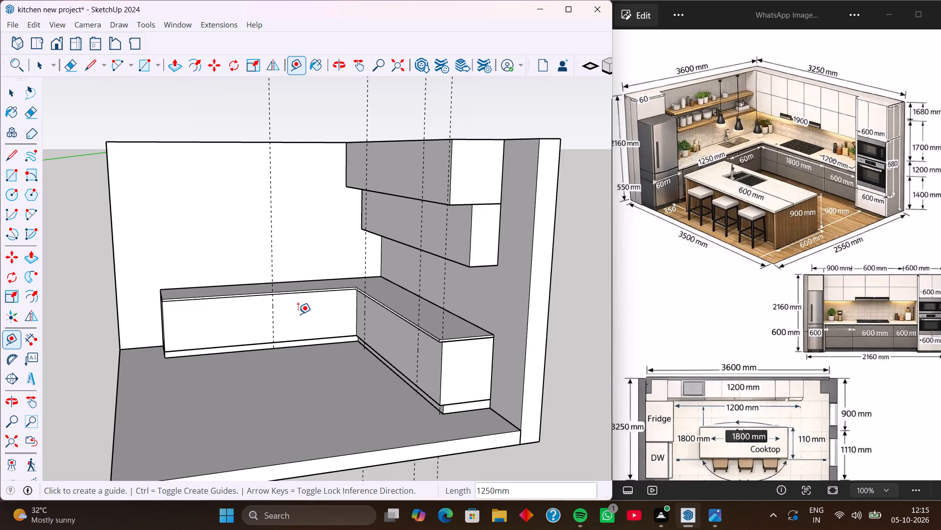
{"action": "type", "text": "600"}
{"action": "type", "text": "mm"}
{"action": "key", "text": "Return"}
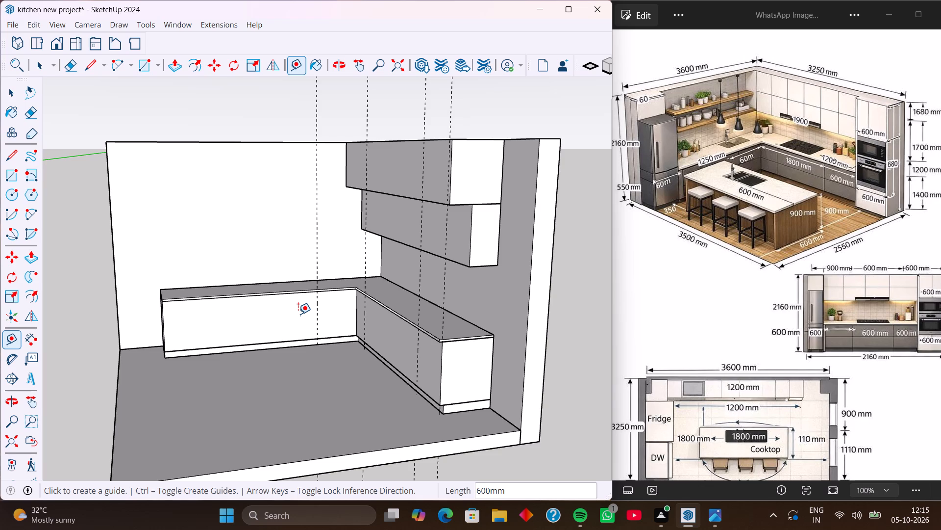
Place another vertical guide on the adjoining base cabinet front, 3' beyond the 600 mm guide toward the open end.
{"action": "left_click", "coordinate": [315, 303]}
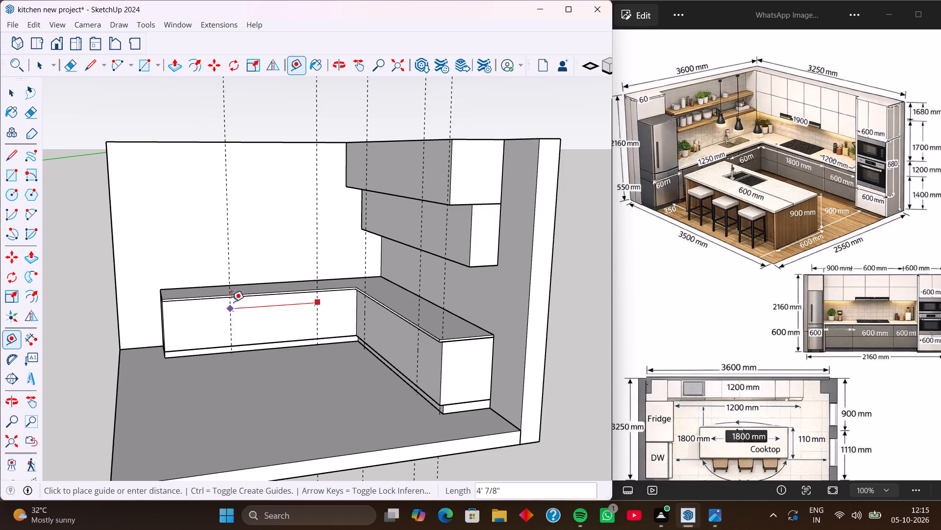
{"action": "left_click", "coordinate": [255, 310]}
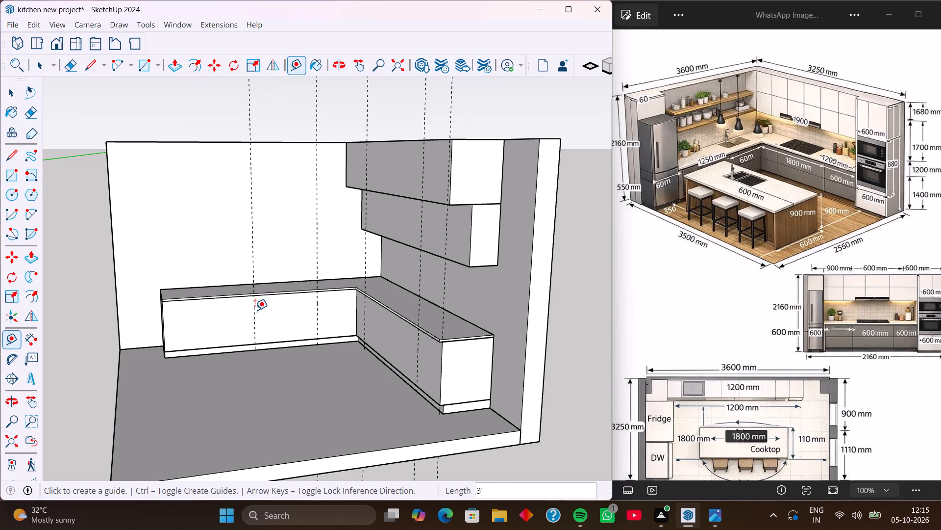
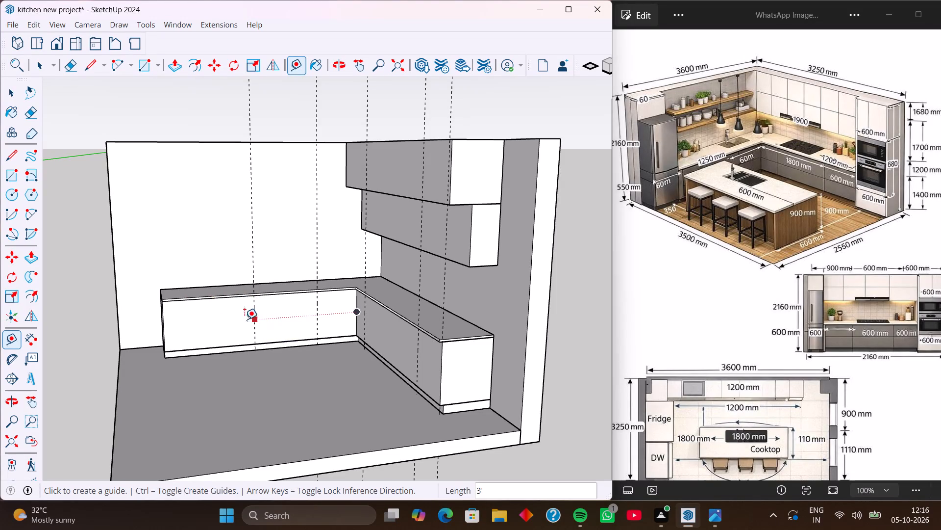
Place a vertical guide on the adjoining base cabinet front, 3' in from its open end edge.
{"action": "left_click", "coordinate": [163, 318]}
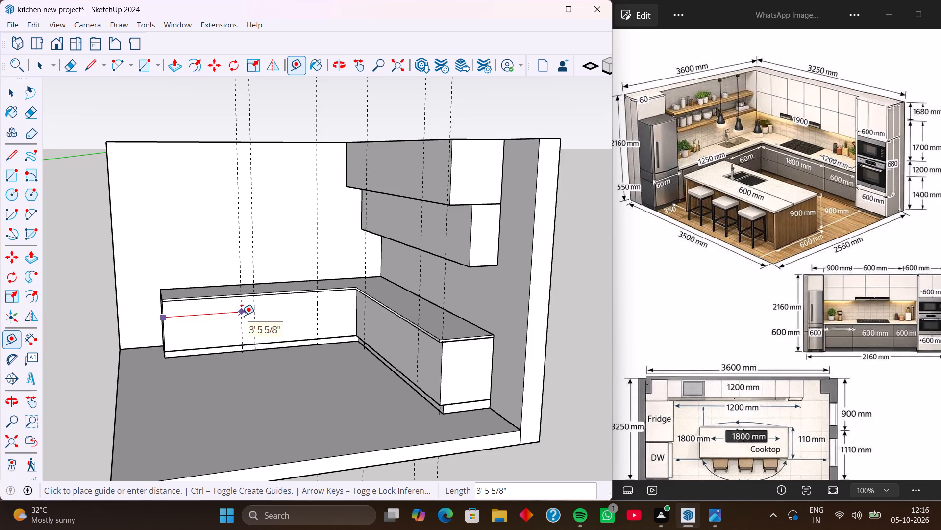
{"action": "type", "text": "3'"}
{"action": "key", "text": "Return"}
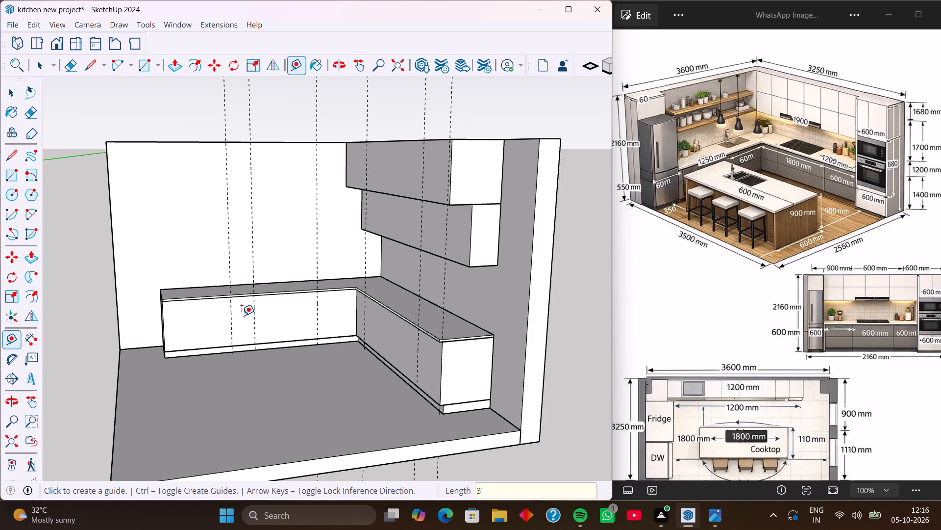
Delete the earlier vertical guide just inward of the new 3' guide on the adjoining base cabinet front.
{"action": "key", "text": "space"}
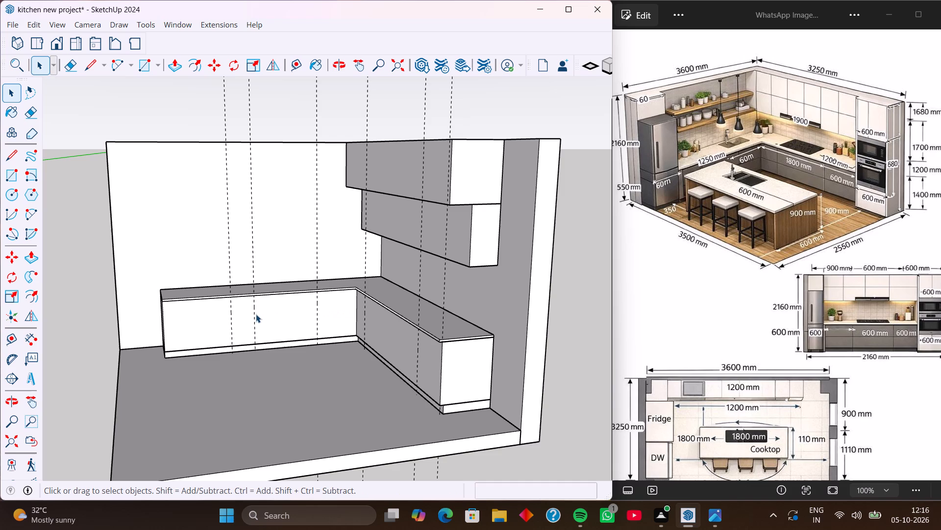
{"action": "left_click", "coordinate": [254, 314]}
{"action": "key", "text": "Delete"}
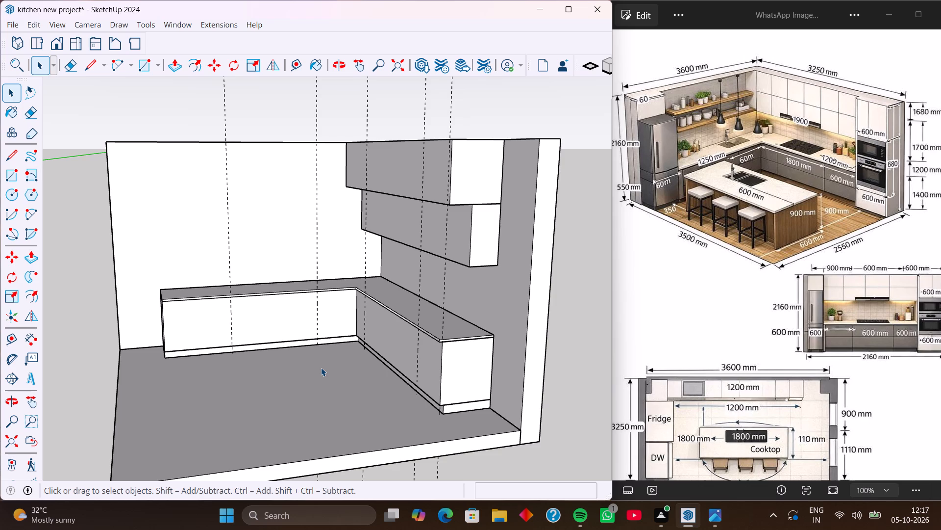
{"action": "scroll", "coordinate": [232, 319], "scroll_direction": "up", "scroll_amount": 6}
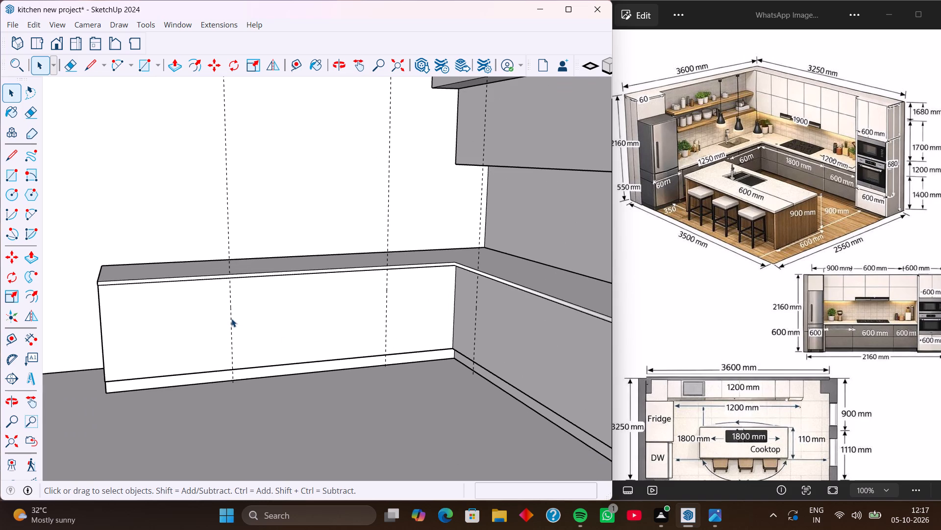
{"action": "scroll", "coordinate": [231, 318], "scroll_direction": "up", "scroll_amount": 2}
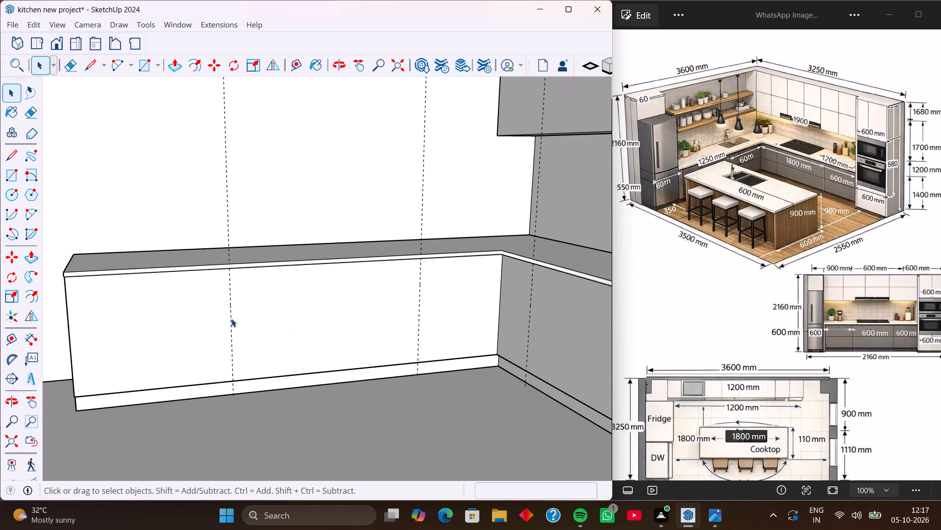
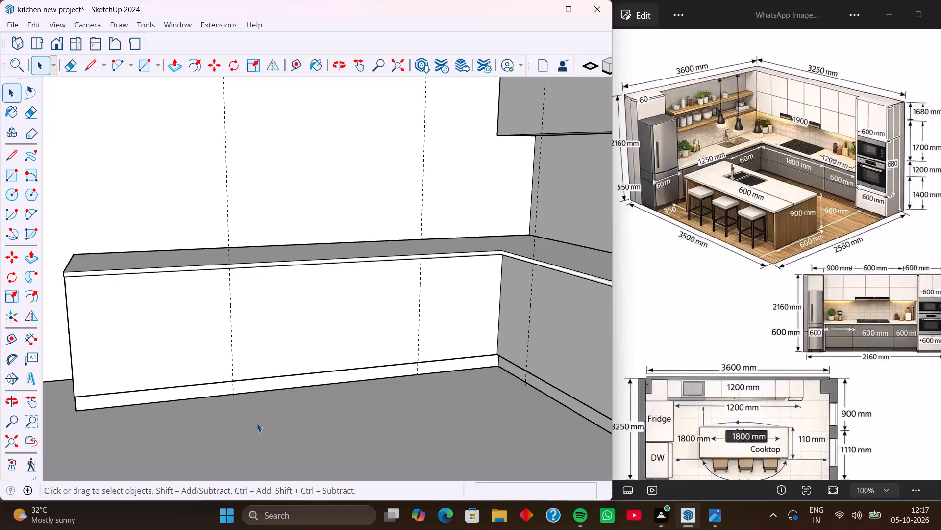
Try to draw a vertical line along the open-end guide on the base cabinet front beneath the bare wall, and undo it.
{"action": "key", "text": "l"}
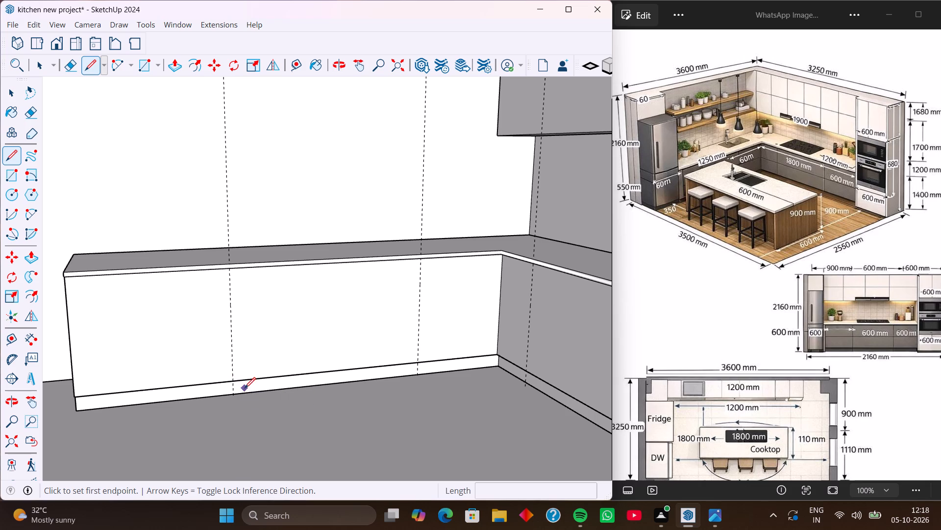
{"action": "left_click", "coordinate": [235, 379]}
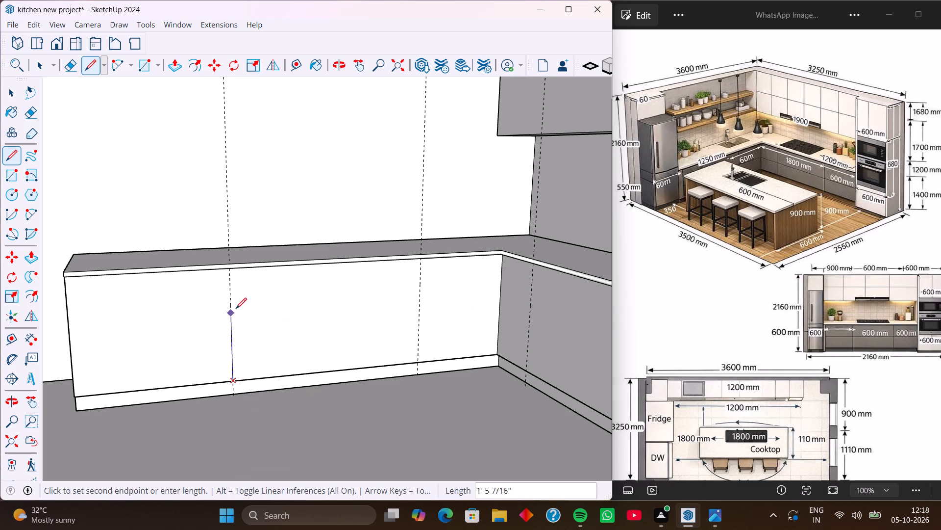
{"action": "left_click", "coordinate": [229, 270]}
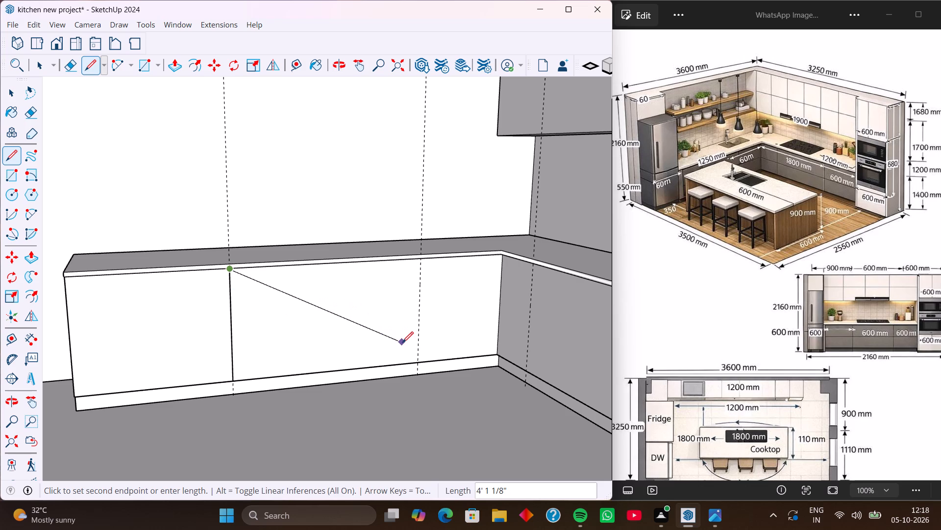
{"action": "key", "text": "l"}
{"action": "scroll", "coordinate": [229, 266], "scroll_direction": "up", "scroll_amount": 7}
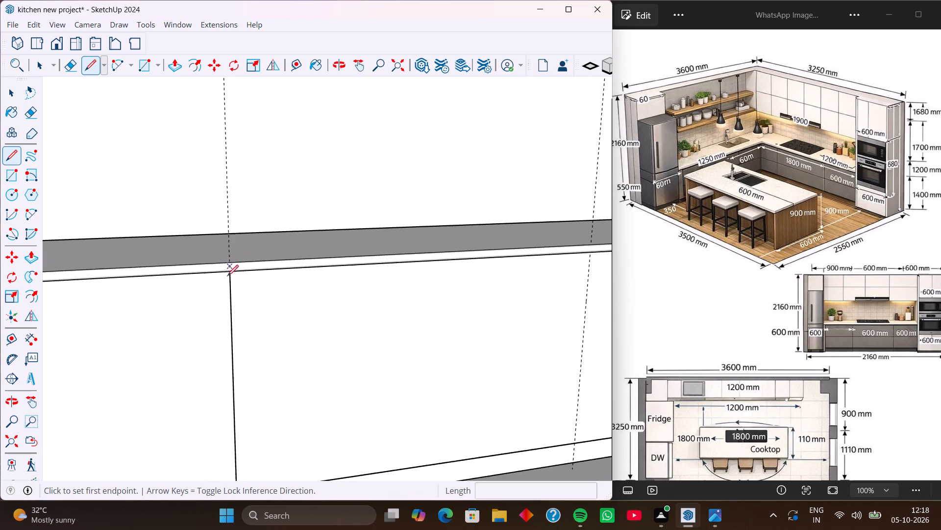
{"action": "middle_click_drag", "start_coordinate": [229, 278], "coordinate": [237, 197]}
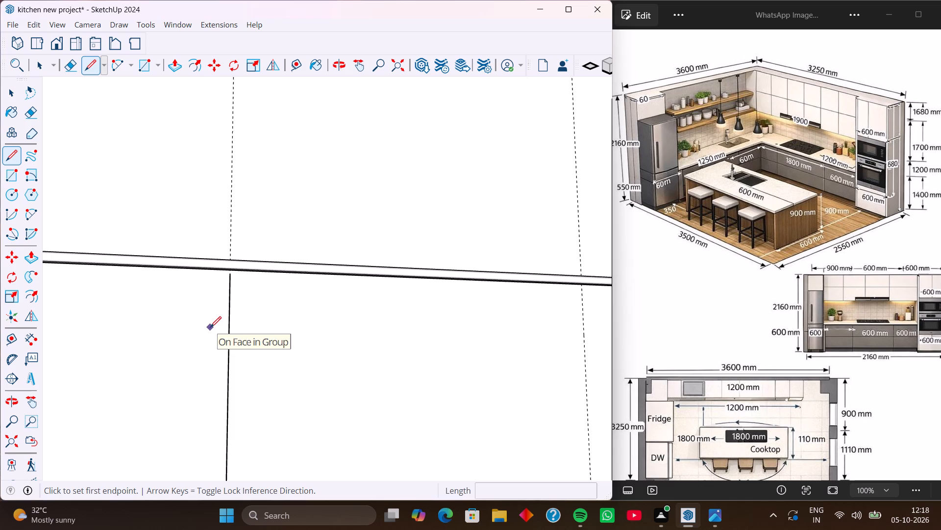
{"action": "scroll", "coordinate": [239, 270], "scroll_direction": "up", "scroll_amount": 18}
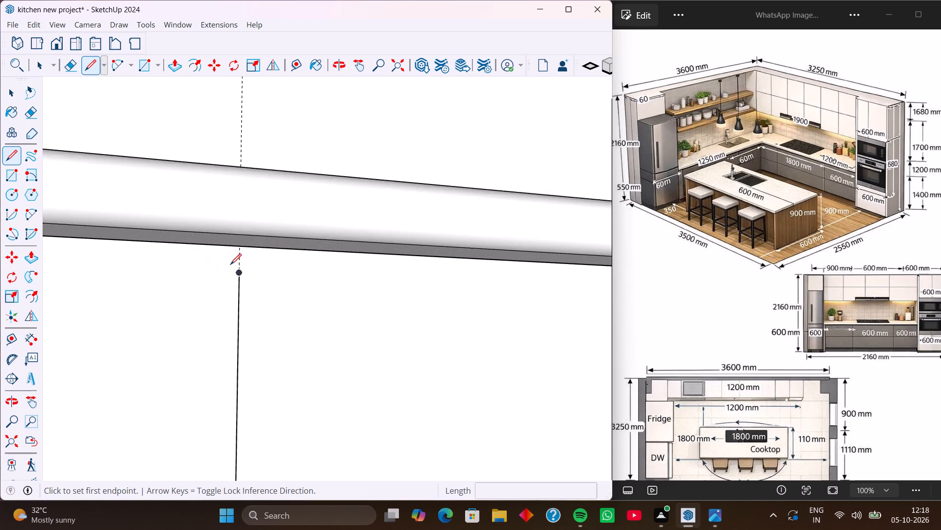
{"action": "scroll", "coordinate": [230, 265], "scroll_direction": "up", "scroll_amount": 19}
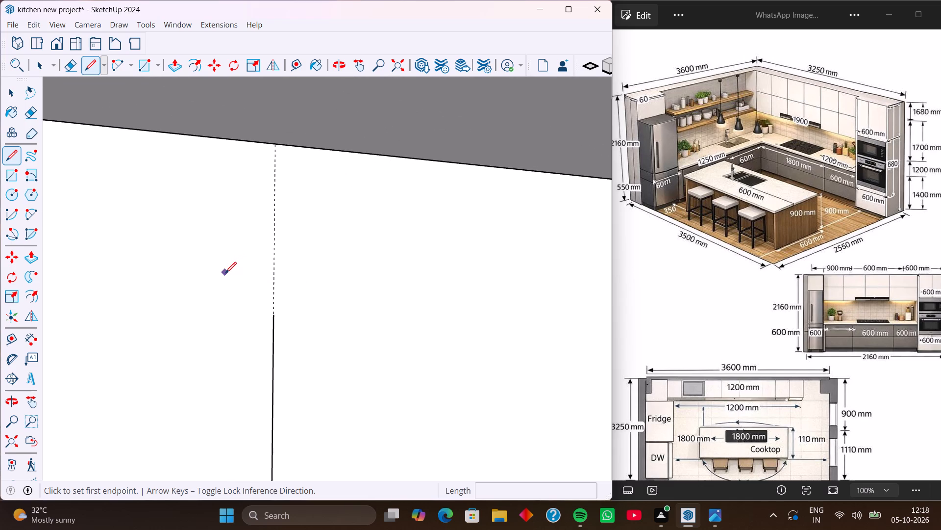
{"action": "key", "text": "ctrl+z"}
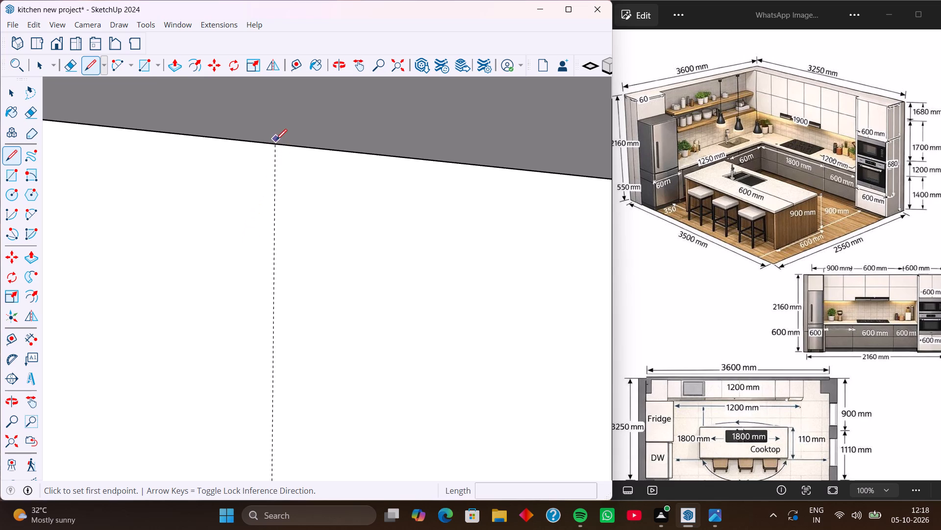
Draw a 2' 4" vertical line along the open-end guide, from the countertop's underside to the plinth line, on the bare-wall base cabinet front.
{"action": "left_click", "coordinate": [276, 144]}
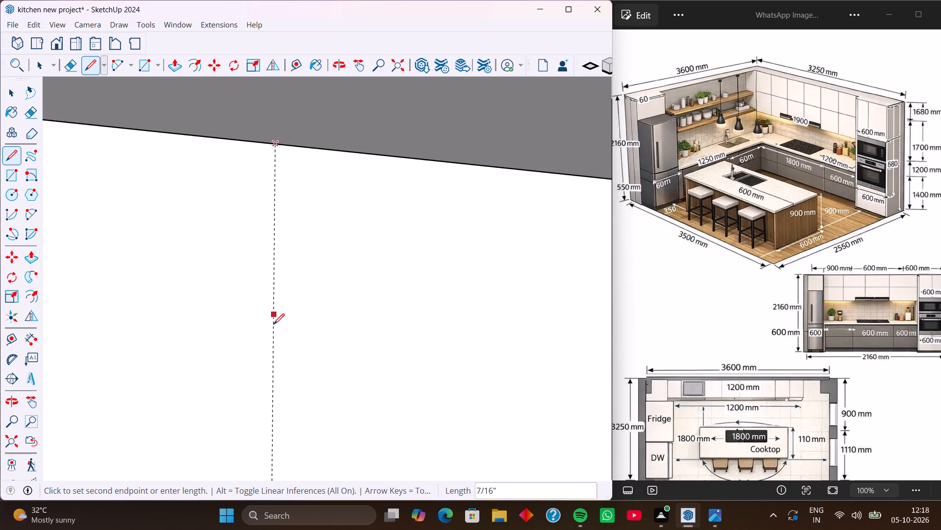
{"action": "scroll", "coordinate": [273, 325], "scroll_direction": "down", "scroll_amount": 14}
{"action": "middle_click_drag", "start_coordinate": [274, 379], "coordinate": [266, 245], "text": "shift"}
{"action": "scroll", "coordinate": [264, 313], "scroll_direction": "down", "scroll_amount": 3}
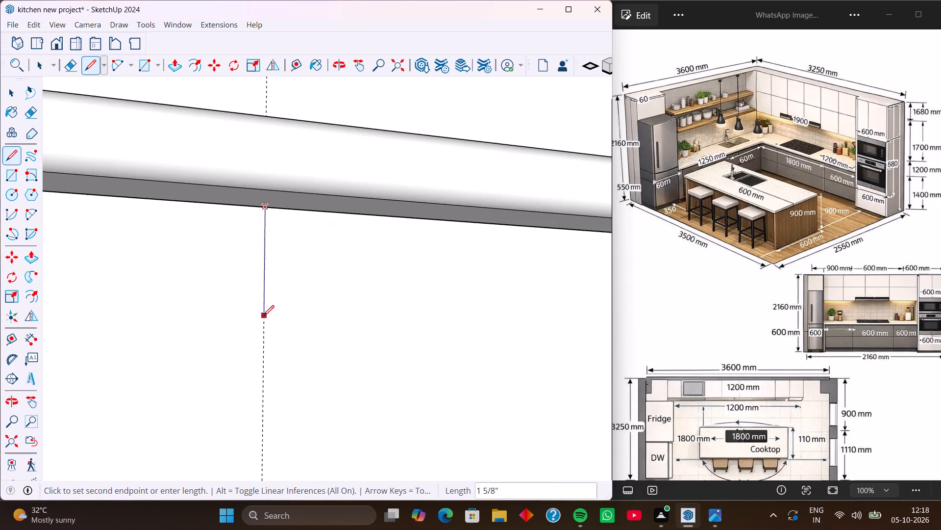
{"action": "scroll", "coordinate": [263, 316], "scroll_direction": "down", "scroll_amount": 7}
{"action": "middle_click_drag", "start_coordinate": [259, 382], "coordinate": [256, 214], "text": "shift"}
{"action": "middle_click_drag", "start_coordinate": [252, 411], "coordinate": [265, 165], "text": "shift"}
{"action": "middle_click_drag", "start_coordinate": [263, 409], "coordinate": [262, 225], "text": "shift"}
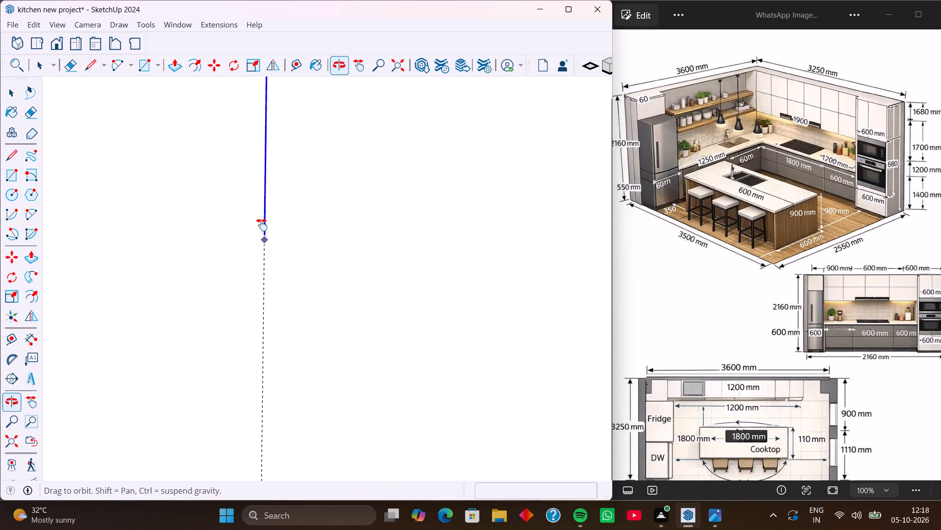
{"action": "middle_click_drag", "start_coordinate": [262, 225], "coordinate": [262, 224], "text": "shift"}
{"action": "scroll", "coordinate": [259, 264], "scroll_direction": "down", "scroll_amount": 4}
{"action": "scroll", "coordinate": [258, 354], "scroll_direction": "down", "scroll_amount": 18}
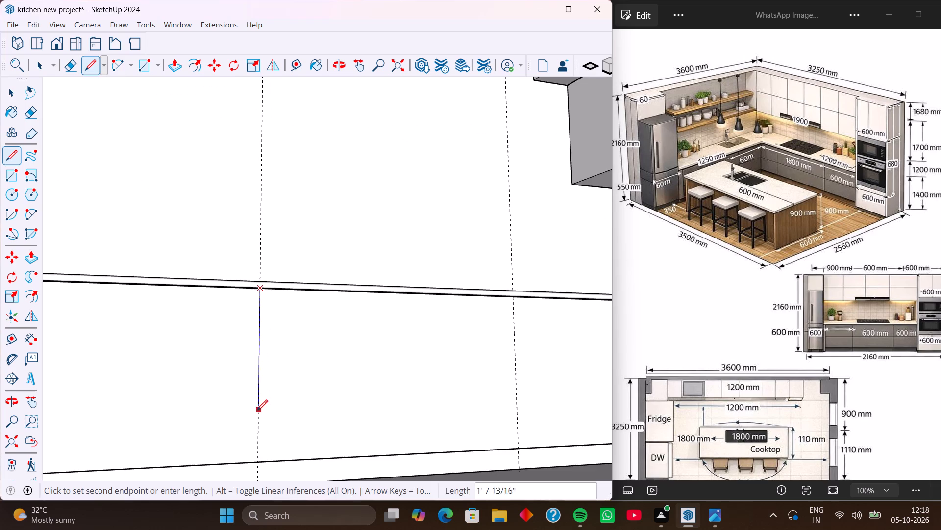
{"action": "middle_click_drag", "start_coordinate": [257, 411], "coordinate": [260, 315]}
{"action": "scroll", "coordinate": [260, 337], "scroll_direction": "up", "scroll_amount": 13}
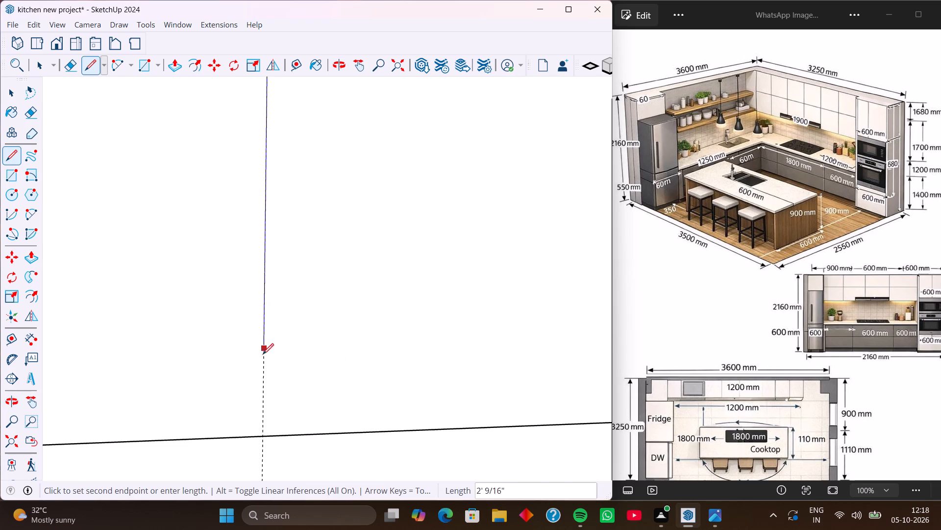
{"action": "left_click", "coordinate": [263, 436]}
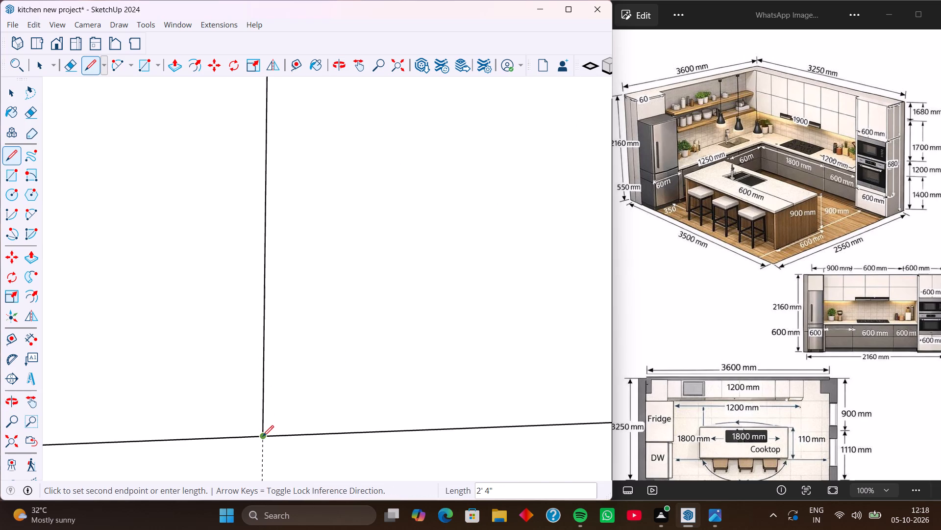
{"action": "key", "text": "l"}
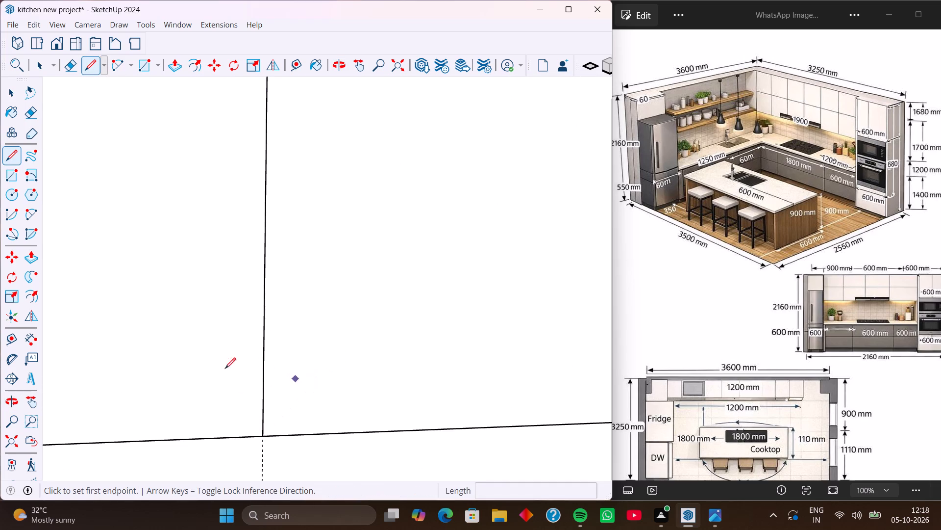
Draw a 2' 4" vertical line from the plinth line to the countertop's underside along the same front's guide nearer the inside corner.
{"action": "scroll", "coordinate": [170, 384], "scroll_direction": "down", "scroll_amount": 14}
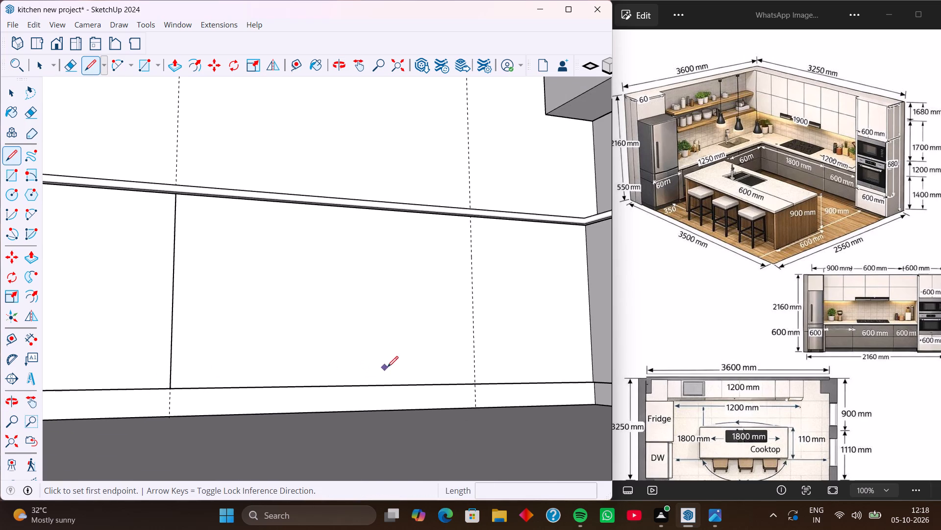
{"action": "middle_click_drag", "start_coordinate": [400, 364], "coordinate": [279, 378], "text": "shift"}
{"action": "middle_click_drag", "start_coordinate": [386, 396], "coordinate": [315, 401]}
{"action": "scroll", "coordinate": [302, 408], "scroll_direction": "up", "scroll_amount": 8}
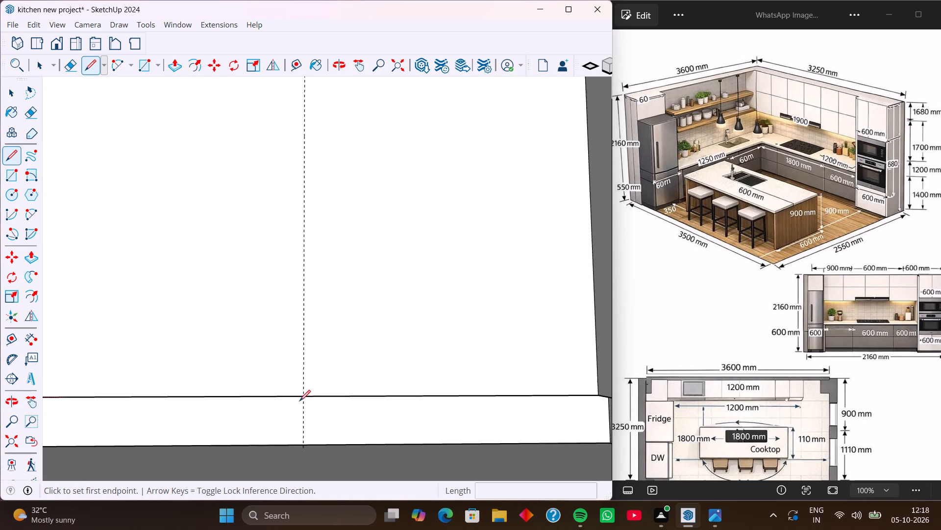
{"action": "left_click", "coordinate": [304, 396]}
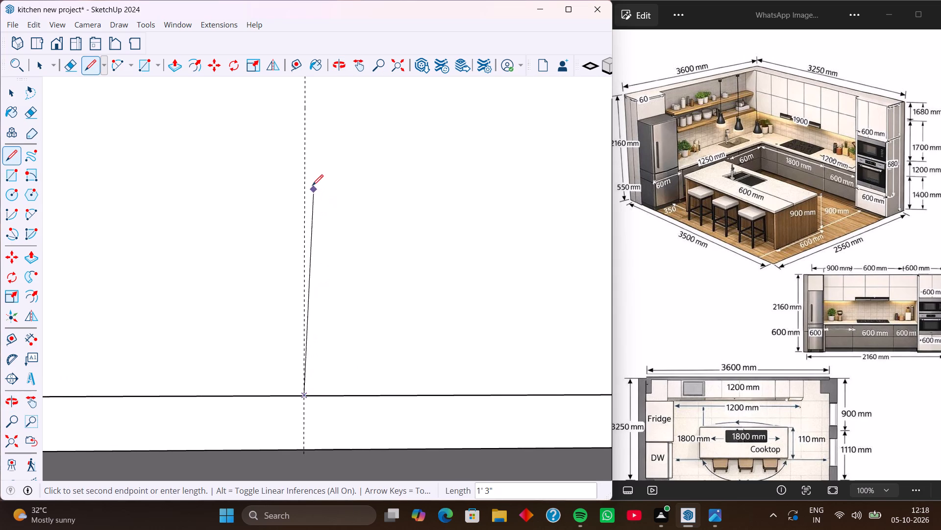
{"action": "scroll", "coordinate": [312, 185], "scroll_direction": "down", "scroll_amount": 5}
{"action": "scroll", "coordinate": [306, 145], "scroll_direction": "down", "scroll_amount": 1}
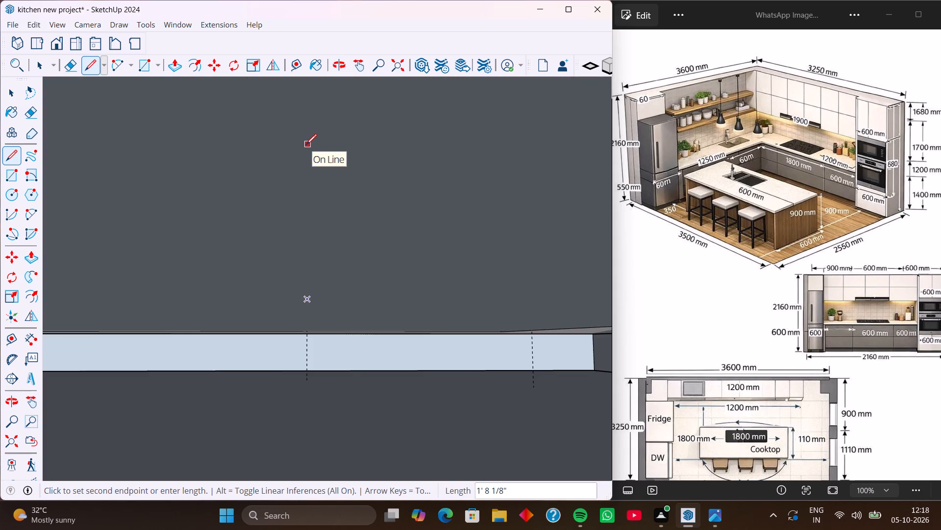
{"action": "key", "text": "Up"}
{"action": "scroll", "coordinate": [315, 345], "scroll_direction": "down", "scroll_amount": 5}
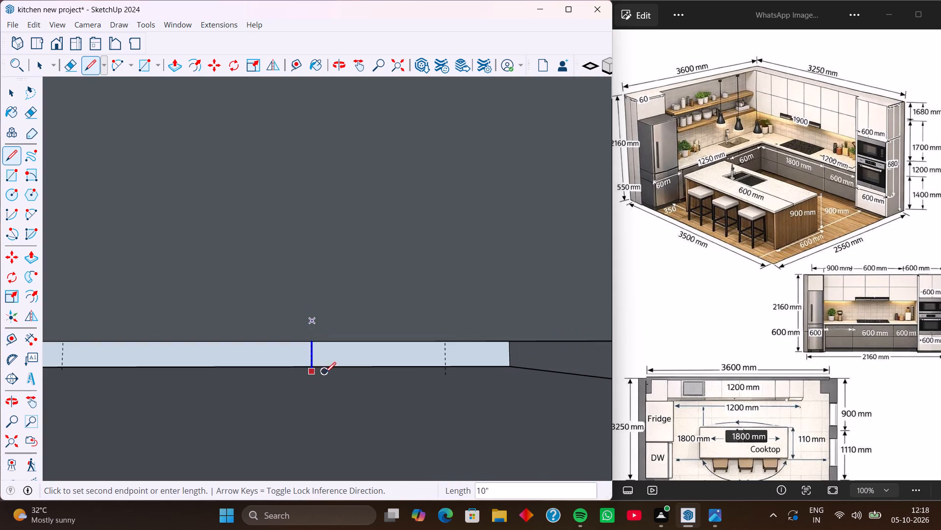
{"action": "scroll", "coordinate": [325, 373], "scroll_direction": "down", "scroll_amount": 5}
{"action": "scroll", "coordinate": [312, 212], "scroll_direction": "up", "scroll_amount": 5}
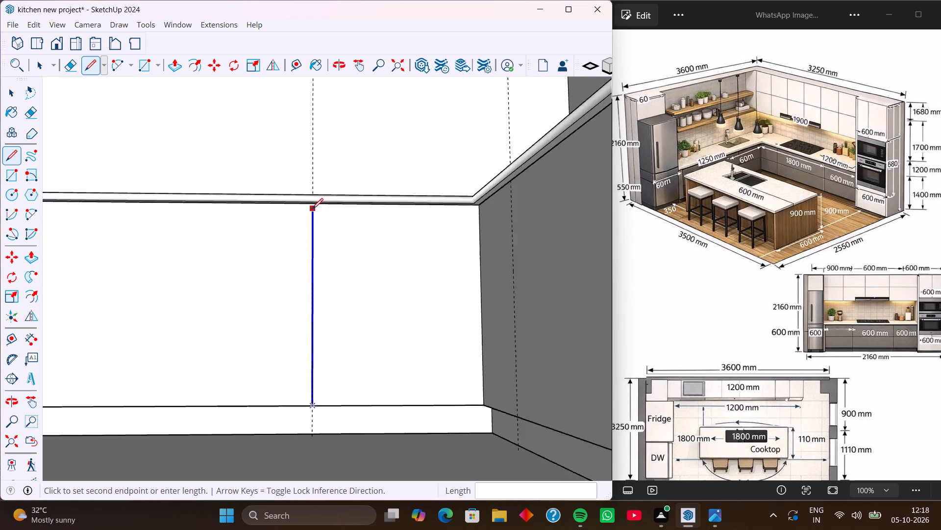
{"action": "scroll", "coordinate": [312, 209], "scroll_direction": "up", "scroll_amount": 3}
{"action": "middle_click_drag", "start_coordinate": [312, 209], "coordinate": [310, 185]}
{"action": "scroll", "coordinate": [308, 205], "scroll_direction": "up", "scroll_amount": 17}
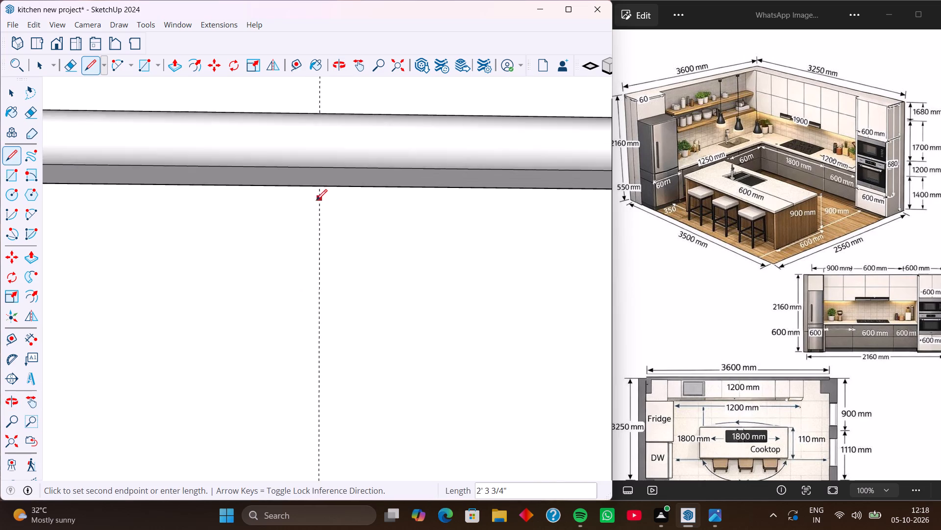
{"action": "scroll", "coordinate": [316, 200], "scroll_direction": "up", "scroll_amount": 7}
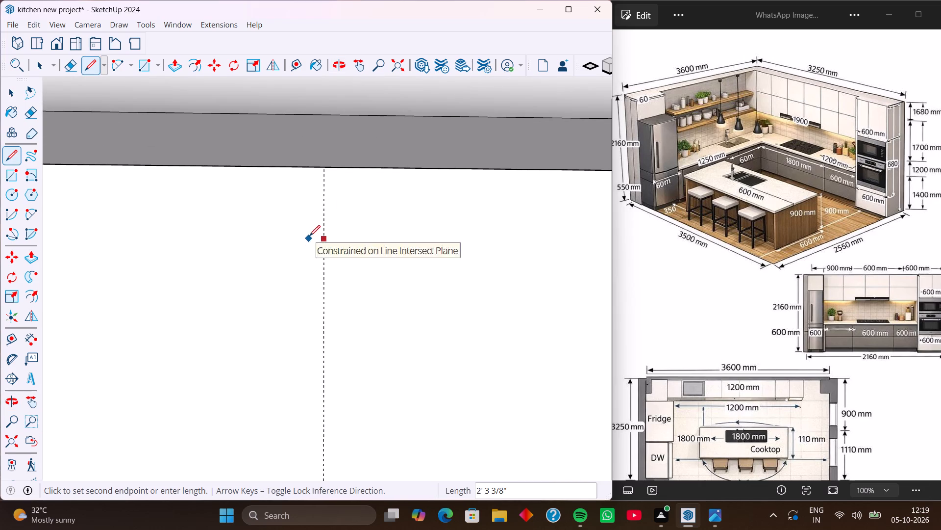
{"action": "key", "text": "Up"}
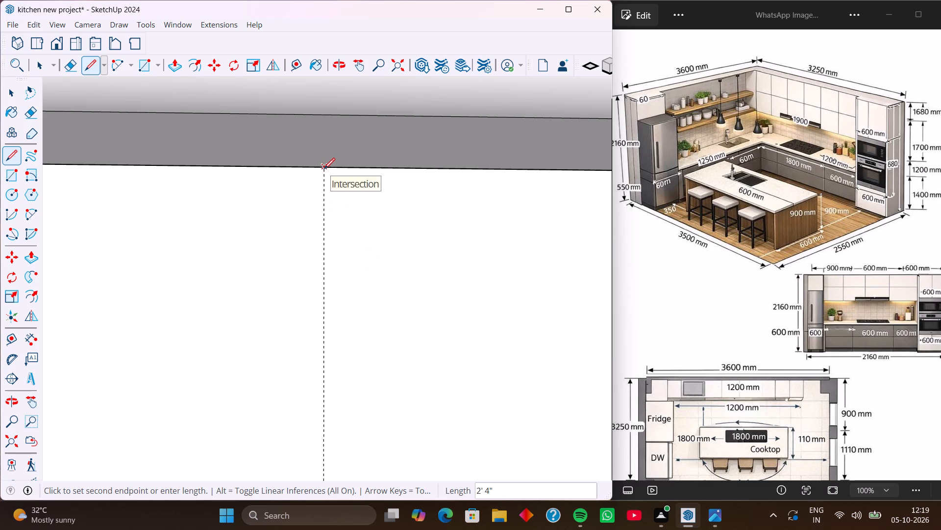
{"action": "left_click", "coordinate": [324, 168]}
{"action": "scroll", "coordinate": [191, 305], "scroll_direction": "down", "scroll_amount": 10}
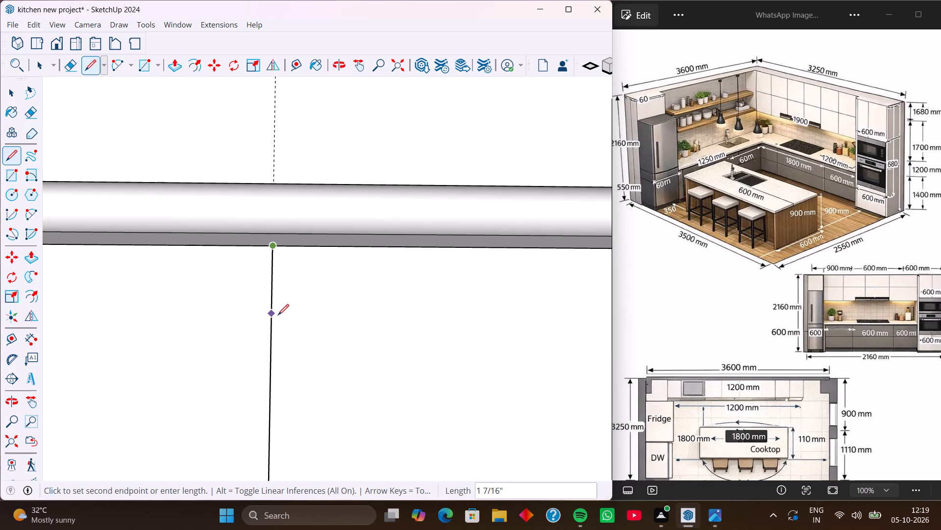
{"action": "key", "text": "l"}
On the base cabinet front below the wall cabinets, draw a 2' 4" vertical line up the open-end guide from plinth line to countertop.
{"action": "scroll", "coordinate": [166, 295], "scroll_direction": "down", "scroll_amount": 20}
{"action": "scroll", "coordinate": [166, 295], "scroll_direction": "down", "scroll_amount": 2}
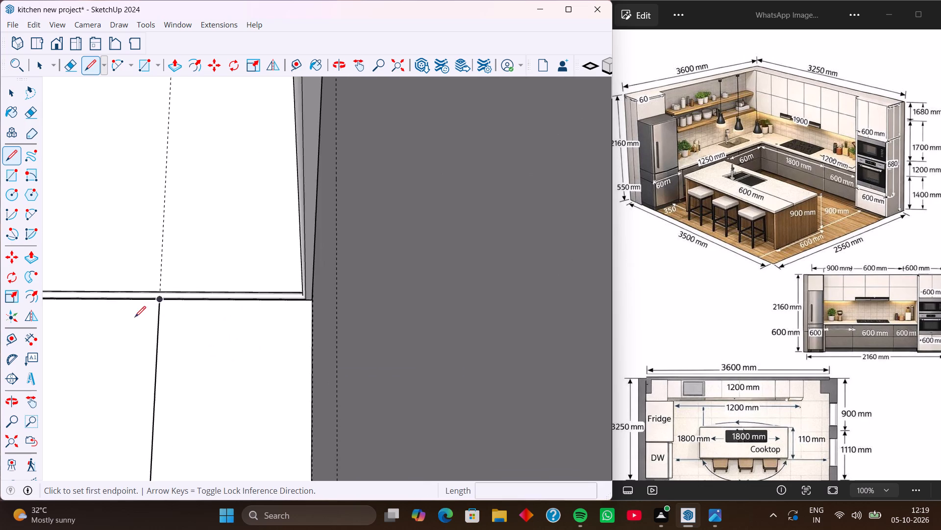
{"action": "middle_click_drag", "start_coordinate": [153, 350], "coordinate": [367, 404]}
{"action": "scroll", "coordinate": [145, 314], "scroll_direction": "down", "scroll_amount": 11}
{"action": "middle_click_drag", "start_coordinate": [484, 439], "coordinate": [556, 444]}
{"action": "scroll", "coordinate": [531, 421], "scroll_direction": "up", "scroll_amount": 1}
{"action": "middle_click_drag", "start_coordinate": [530, 421], "coordinate": [583, 426]}
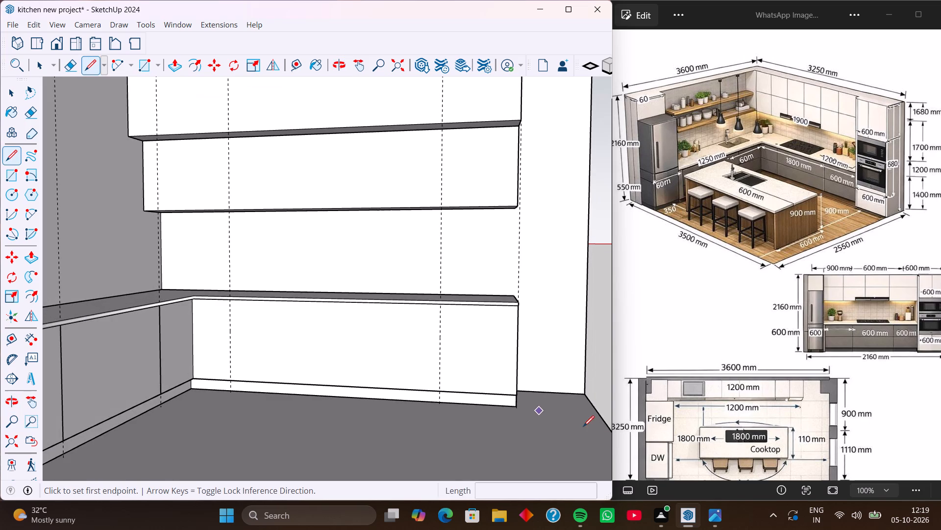
{"action": "scroll", "coordinate": [487, 379], "scroll_direction": "up", "scroll_amount": 4}
{"action": "middle_click_drag", "start_coordinate": [458, 392], "coordinate": [495, 387]}
{"action": "scroll", "coordinate": [458, 382], "scroll_direction": "up", "scroll_amount": 7}
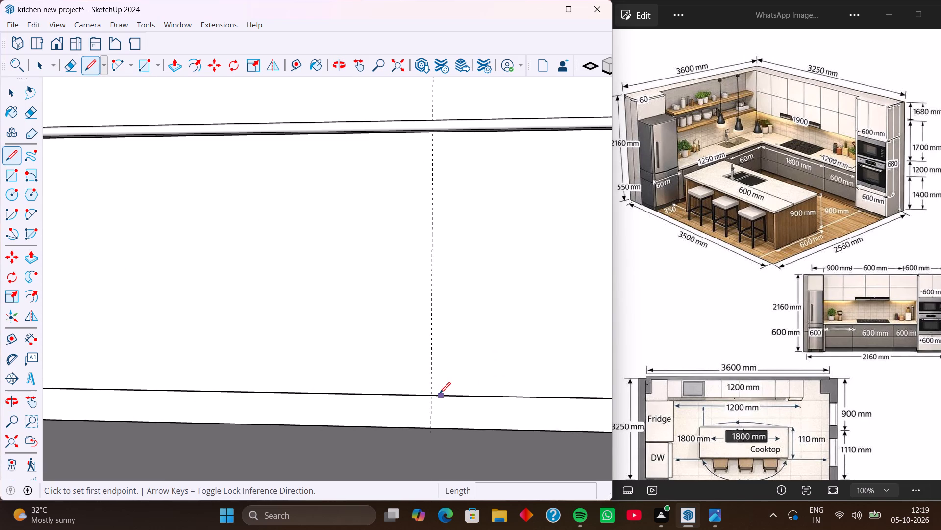
{"action": "left_click", "coordinate": [430, 396]}
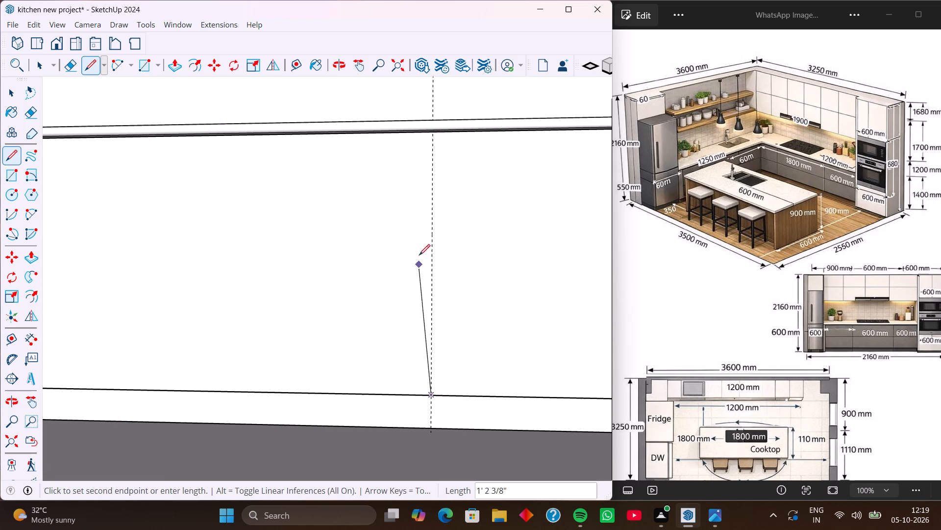
{"action": "scroll", "coordinate": [433, 136], "scroll_direction": "up", "scroll_amount": 7}
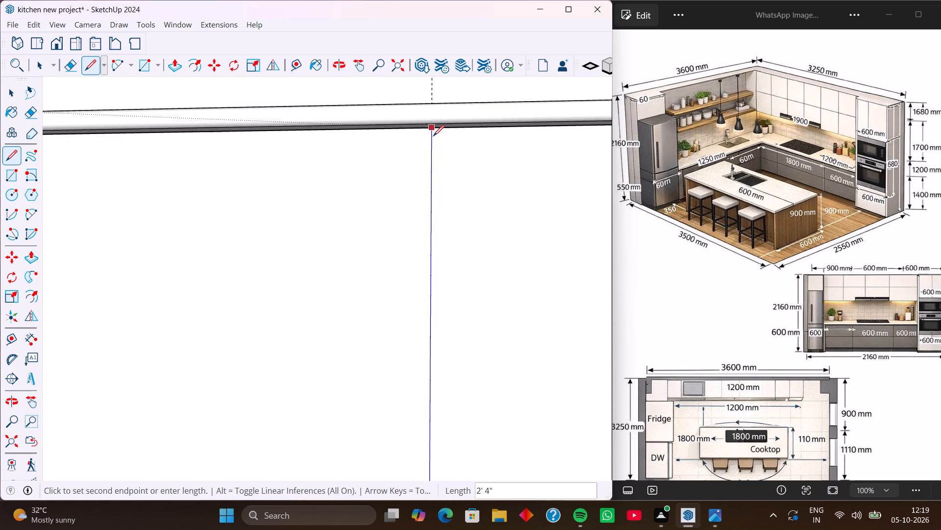
{"action": "scroll", "coordinate": [433, 136], "scroll_direction": "up", "scroll_amount": 10}
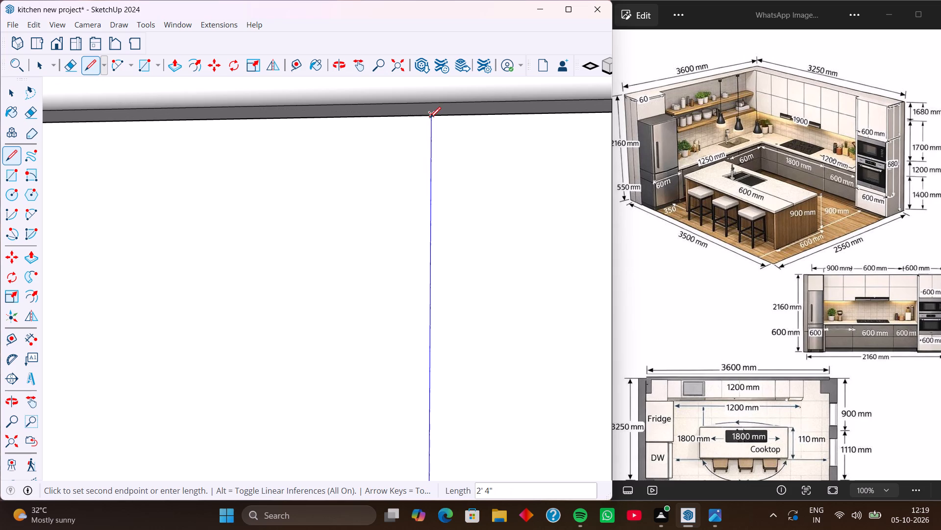
{"action": "left_click", "coordinate": [430, 118]}
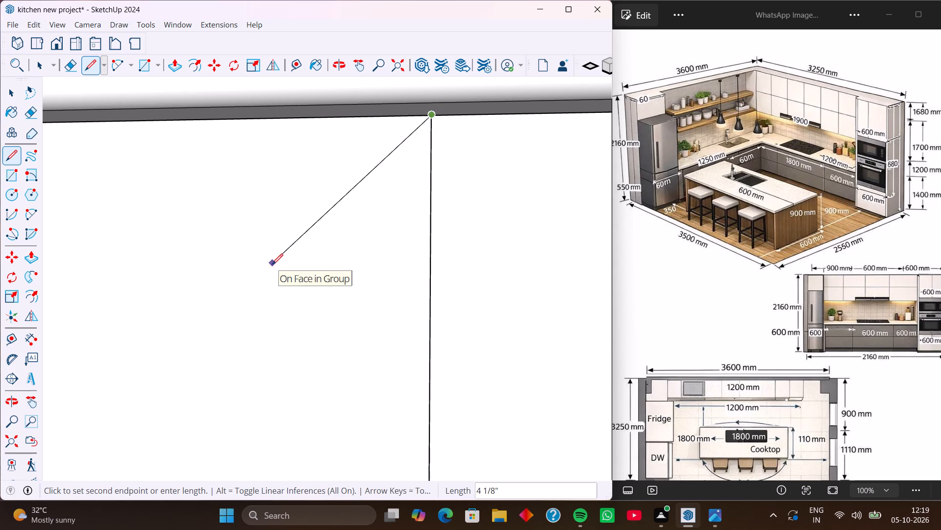
{"action": "key", "text": "l"}
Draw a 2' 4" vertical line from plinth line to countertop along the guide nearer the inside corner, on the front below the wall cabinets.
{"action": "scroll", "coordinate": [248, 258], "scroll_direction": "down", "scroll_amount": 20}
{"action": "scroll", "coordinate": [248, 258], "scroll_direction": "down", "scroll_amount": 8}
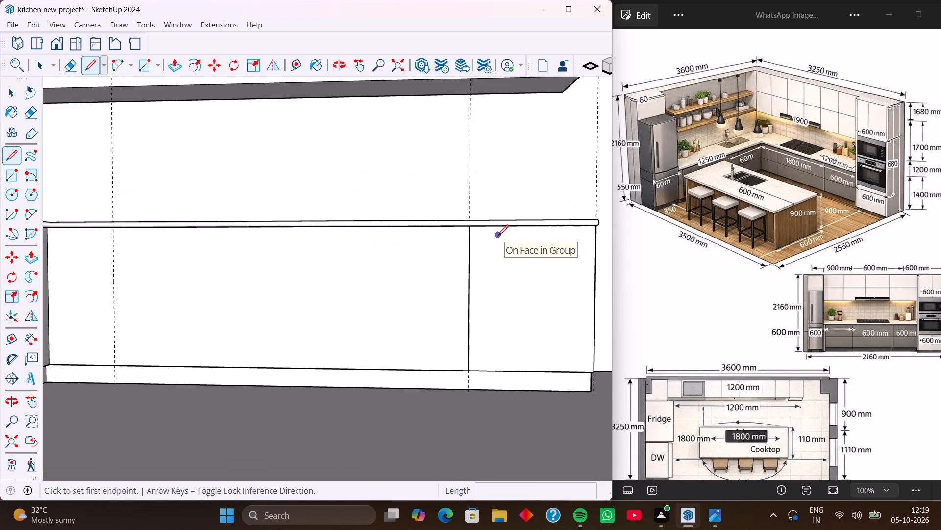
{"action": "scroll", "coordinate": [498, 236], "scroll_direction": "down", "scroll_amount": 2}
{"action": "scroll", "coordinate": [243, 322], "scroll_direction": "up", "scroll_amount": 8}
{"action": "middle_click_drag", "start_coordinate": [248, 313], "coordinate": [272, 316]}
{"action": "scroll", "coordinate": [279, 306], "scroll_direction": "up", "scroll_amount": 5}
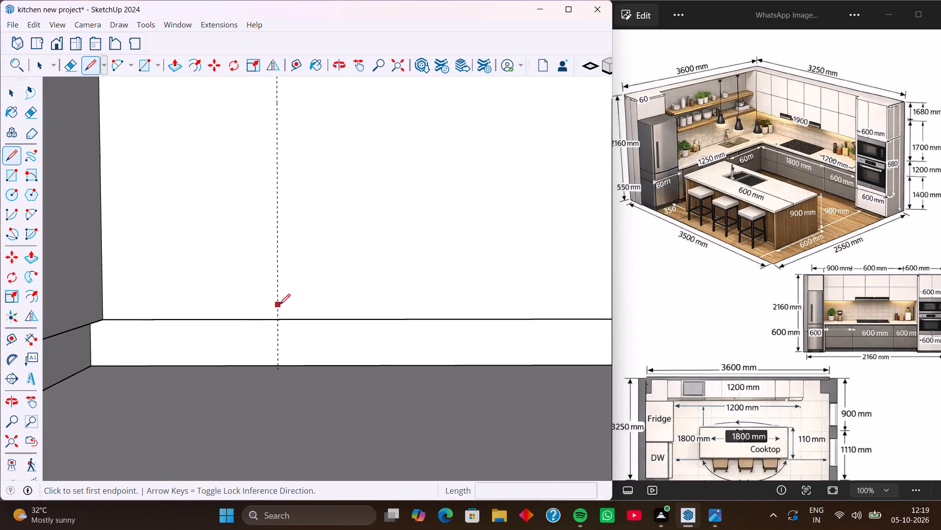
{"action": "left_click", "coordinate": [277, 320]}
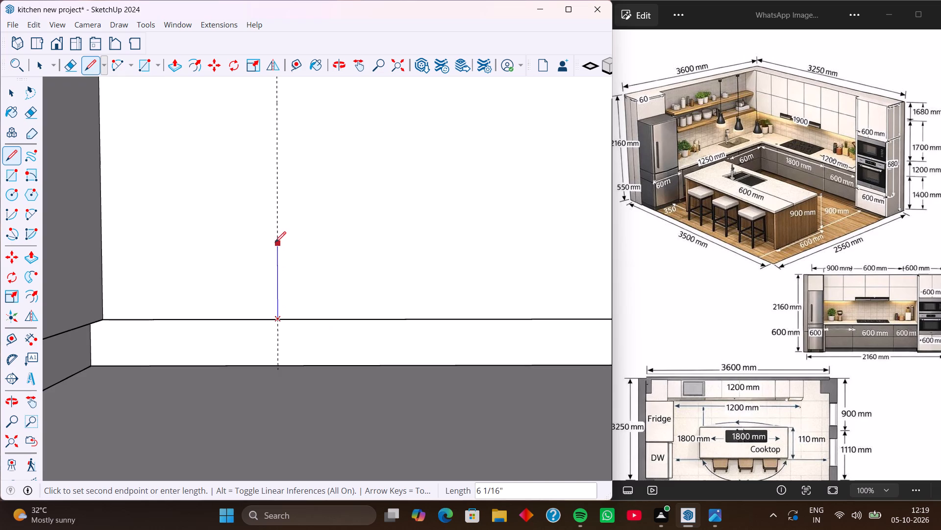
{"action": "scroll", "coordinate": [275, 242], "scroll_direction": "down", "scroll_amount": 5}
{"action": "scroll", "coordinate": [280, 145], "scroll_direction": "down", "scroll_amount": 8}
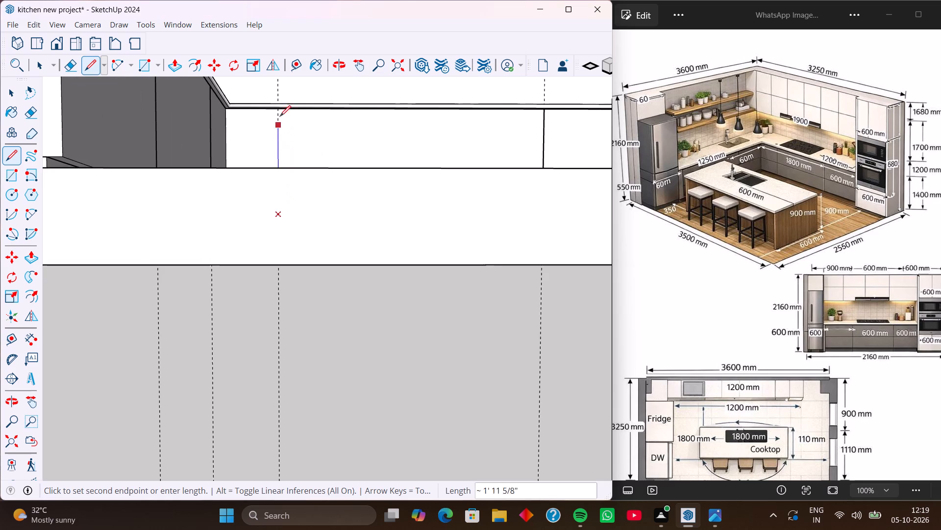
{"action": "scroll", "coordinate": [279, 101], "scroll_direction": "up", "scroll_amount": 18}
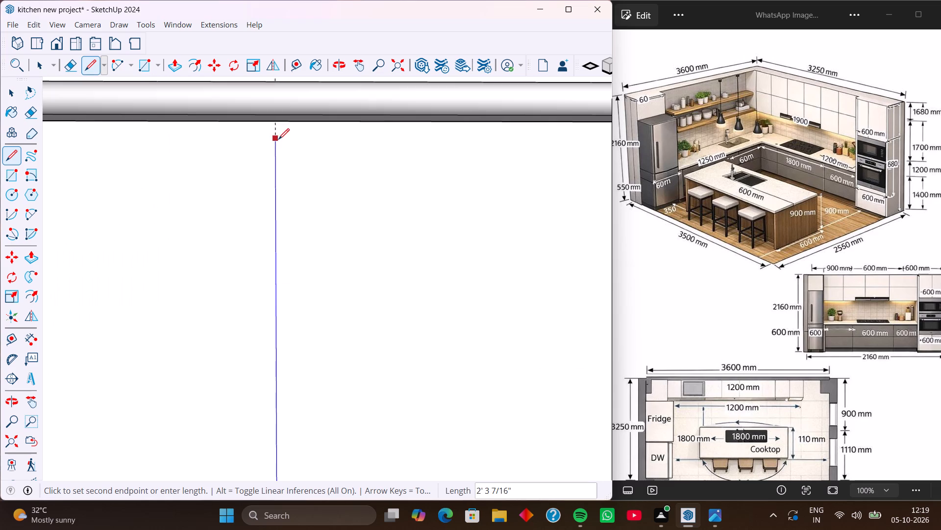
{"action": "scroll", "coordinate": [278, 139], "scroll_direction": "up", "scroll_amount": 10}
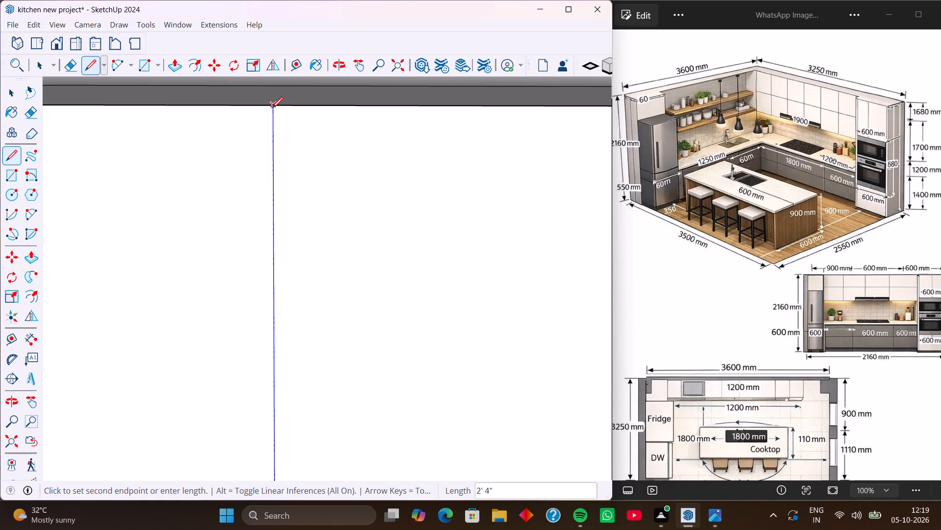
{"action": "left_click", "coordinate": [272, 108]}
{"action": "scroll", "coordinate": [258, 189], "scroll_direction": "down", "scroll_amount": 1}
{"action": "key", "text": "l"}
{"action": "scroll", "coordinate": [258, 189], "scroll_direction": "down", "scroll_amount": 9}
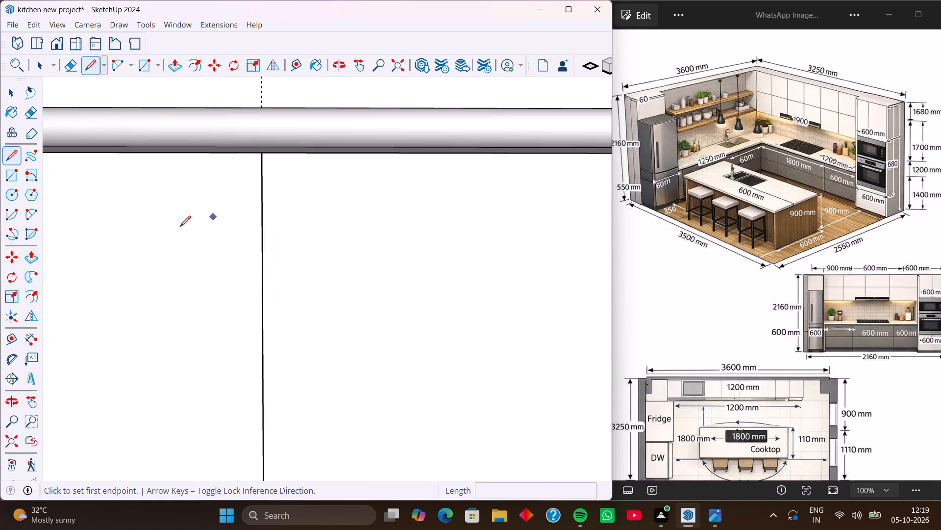
Open the base cabinet group to inspect its divided front, and exit the group.
{"action": "scroll", "coordinate": [180, 227], "scroll_direction": "down", "scroll_amount": 20}
{"action": "scroll", "coordinate": [180, 227], "scroll_direction": "down", "scroll_amount": 6}
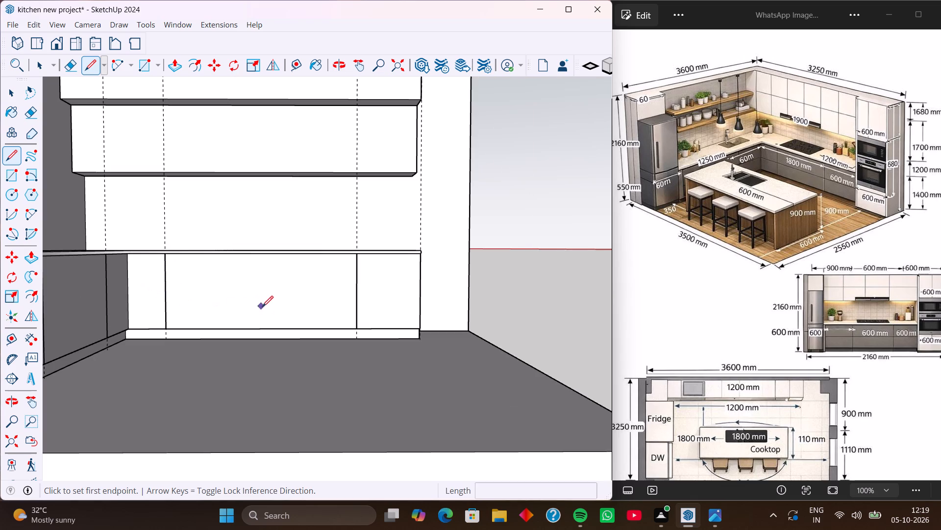
{"action": "middle_click_drag", "start_coordinate": [262, 307], "coordinate": [262, 343]}
{"action": "middle_click_drag", "start_coordinate": [335, 340], "coordinate": [368, 345]}
{"action": "scroll", "coordinate": [357, 273], "scroll_direction": "up", "scroll_amount": 4}
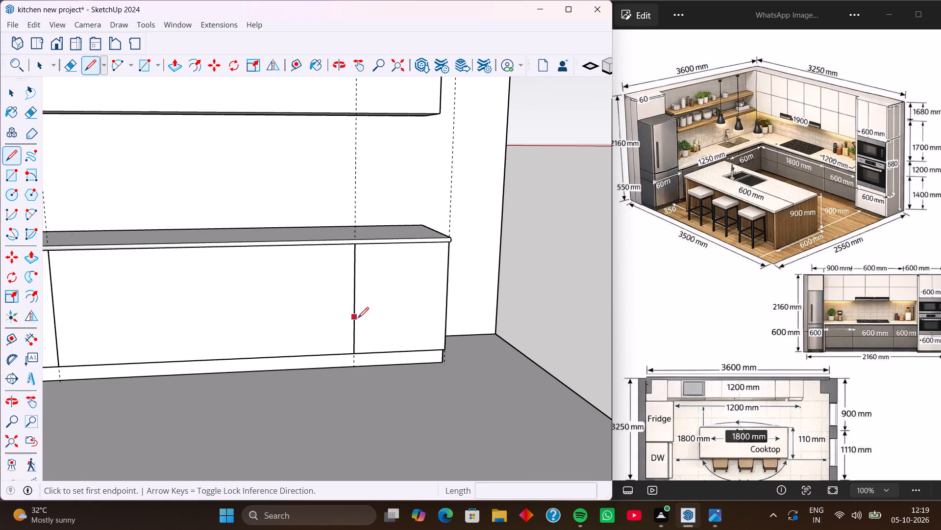
{"action": "scroll", "coordinate": [354, 318], "scroll_direction": "down", "scroll_amount": 2}
{"action": "key", "text": "space"}
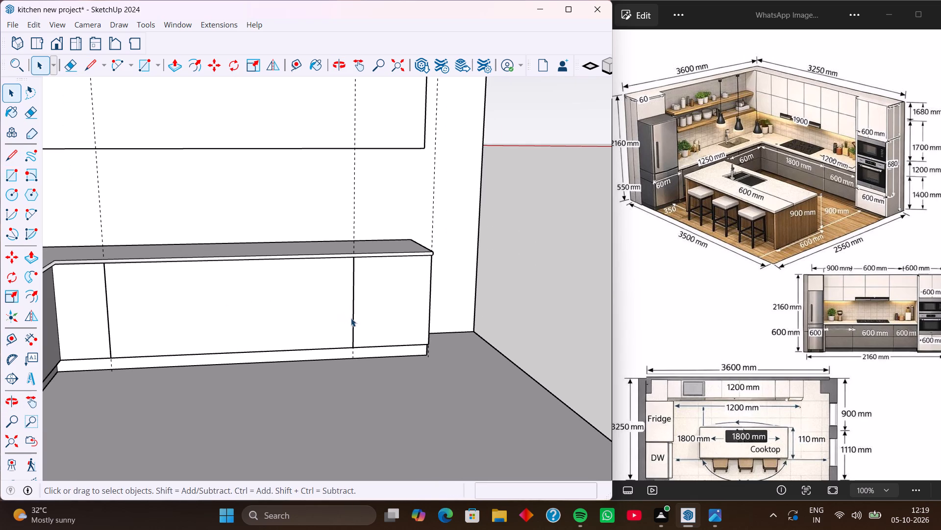
{"action": "left_click", "coordinate": [328, 346]}
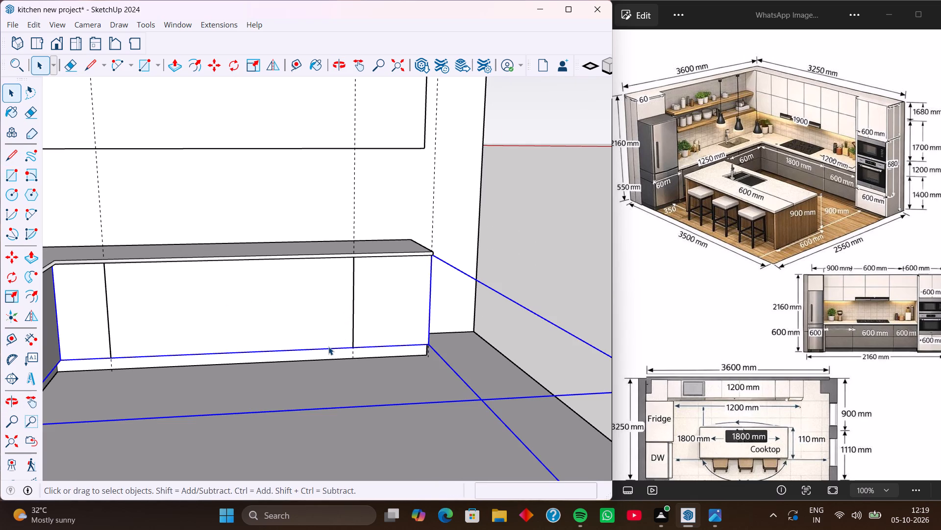
{"action": "double_click", "coordinate": [328, 346]}
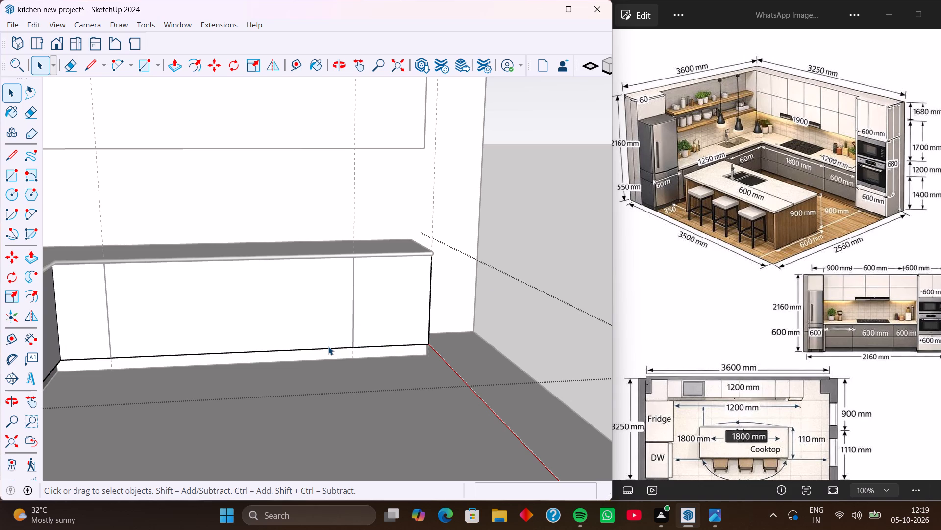
{"action": "scroll", "coordinate": [292, 342], "scroll_direction": "down", "scroll_amount": 3}
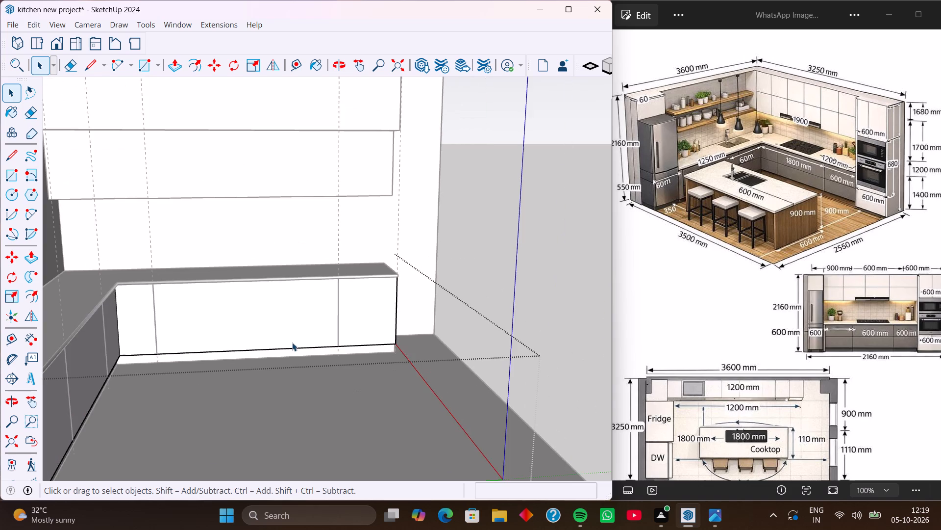
{"action": "left_click", "coordinate": [561, 341]}
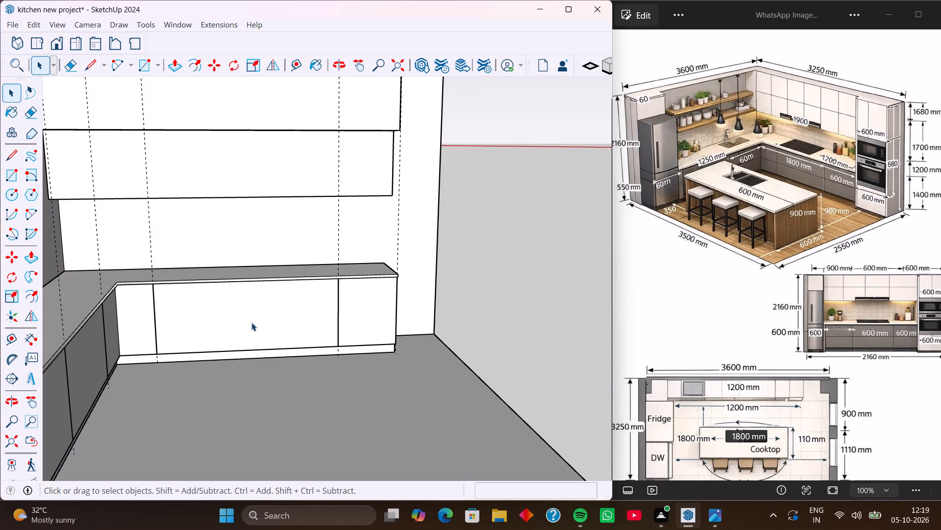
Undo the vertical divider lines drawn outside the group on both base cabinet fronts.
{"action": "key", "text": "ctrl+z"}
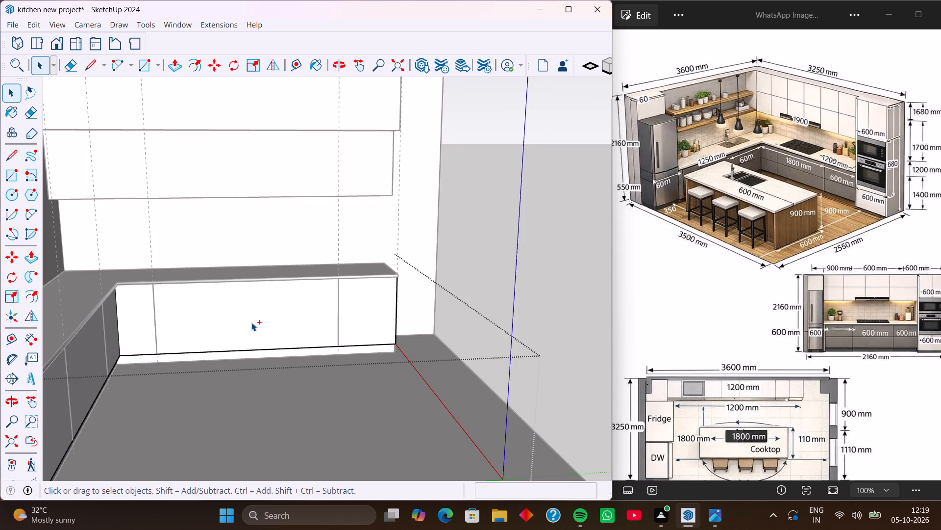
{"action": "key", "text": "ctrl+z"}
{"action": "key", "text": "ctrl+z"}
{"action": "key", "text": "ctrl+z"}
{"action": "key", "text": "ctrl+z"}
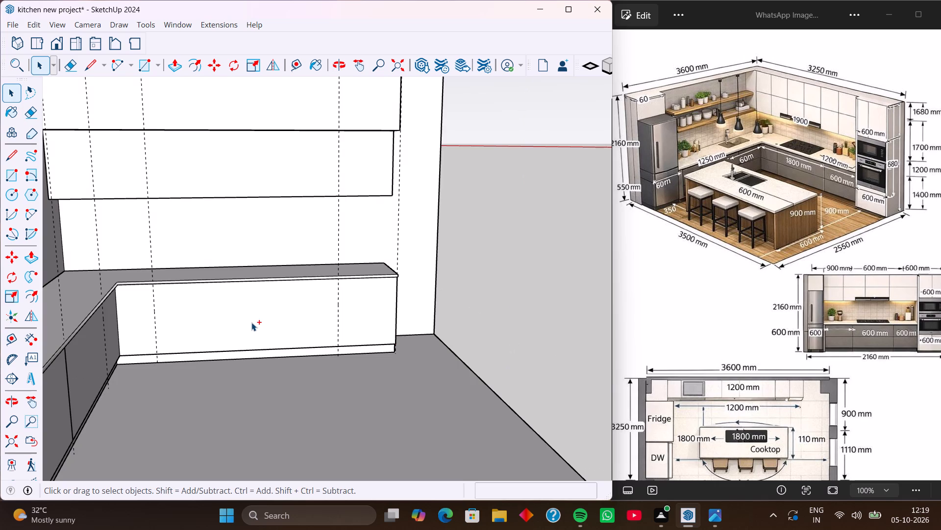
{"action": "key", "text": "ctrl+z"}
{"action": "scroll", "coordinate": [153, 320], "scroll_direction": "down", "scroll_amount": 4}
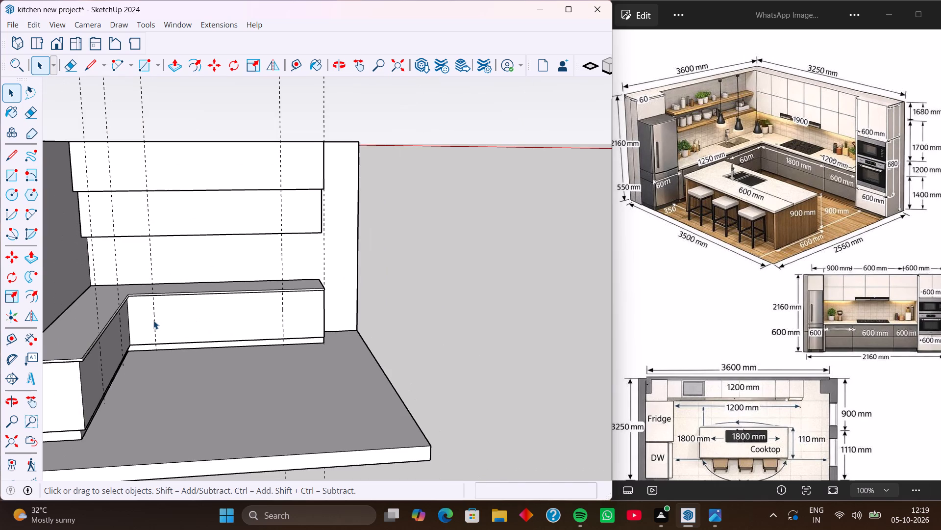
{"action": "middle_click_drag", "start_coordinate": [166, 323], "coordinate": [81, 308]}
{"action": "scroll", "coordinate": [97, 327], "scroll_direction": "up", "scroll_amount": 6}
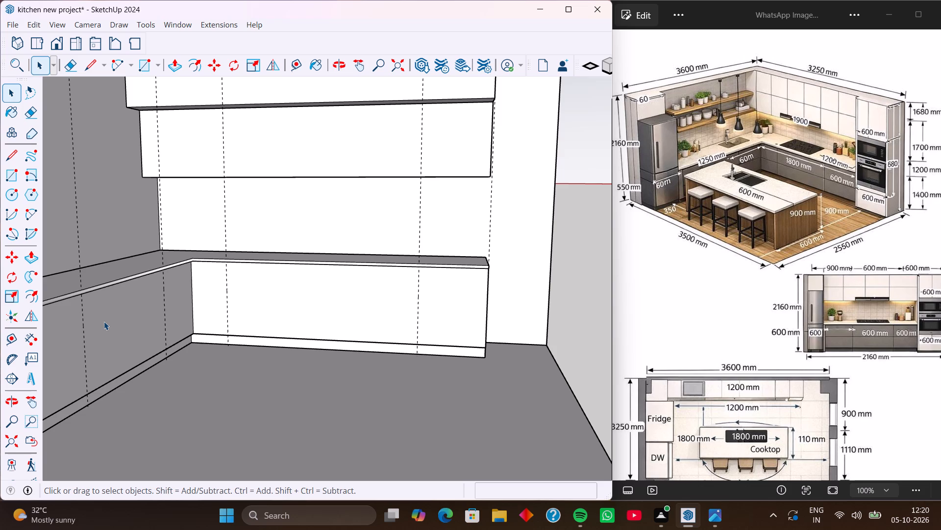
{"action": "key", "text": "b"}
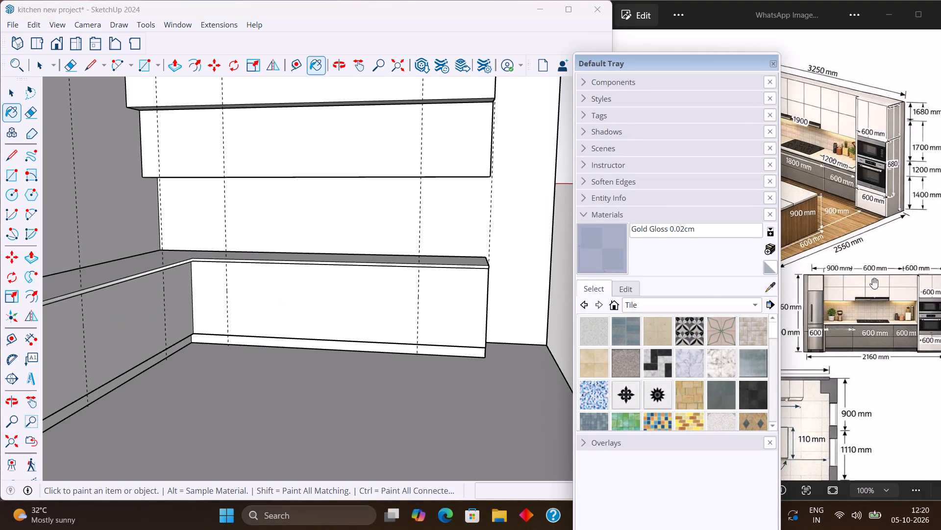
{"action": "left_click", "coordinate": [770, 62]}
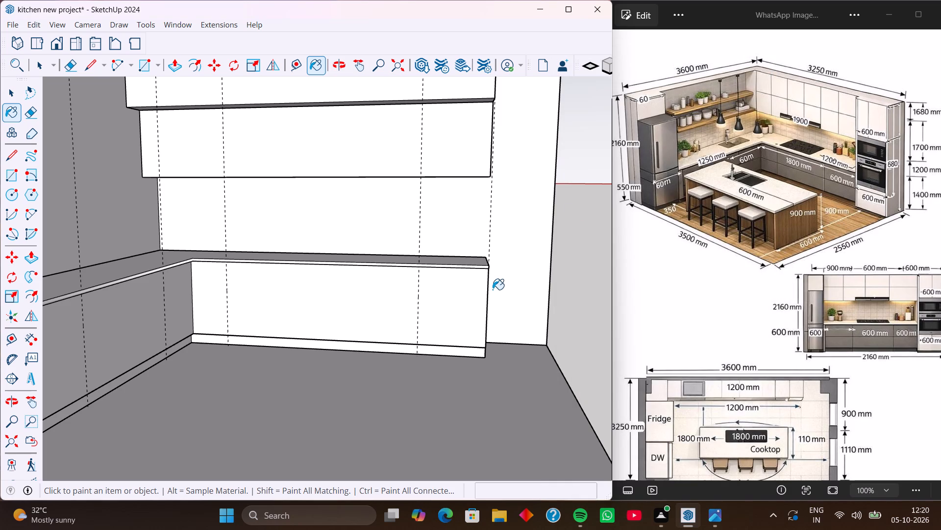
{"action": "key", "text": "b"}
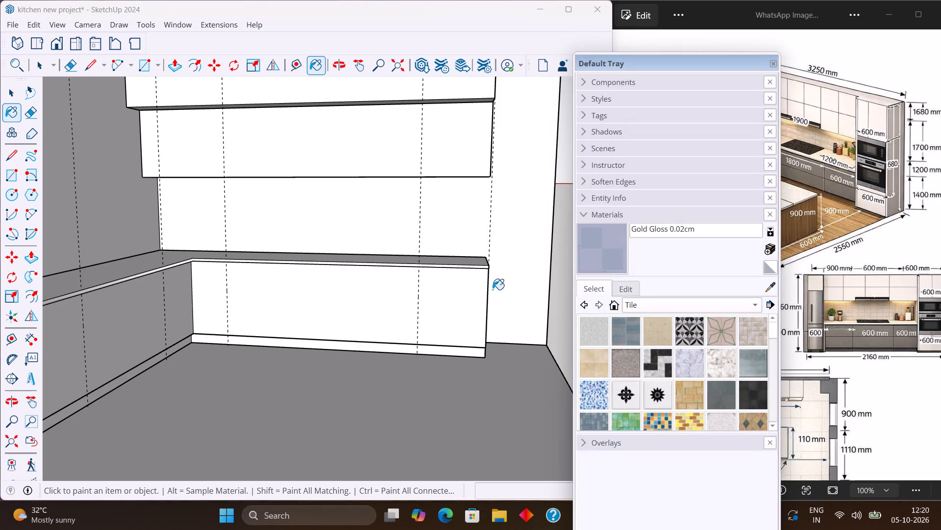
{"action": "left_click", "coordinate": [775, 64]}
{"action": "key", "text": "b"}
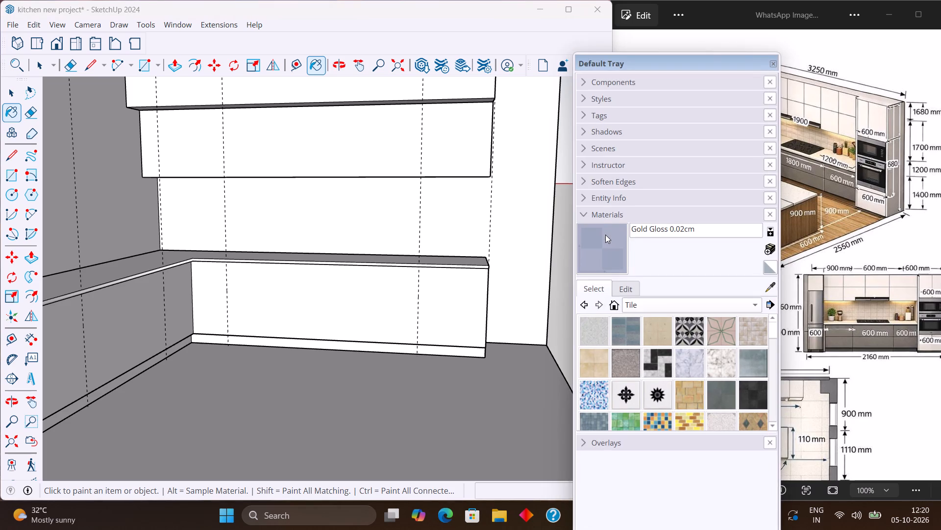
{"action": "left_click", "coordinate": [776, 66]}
Inside the base cabinet group, draw a 2' 4" vertical line up the open-end guide from plinth line to countertop, below the wall cabinets.
{"action": "key", "text": "space"}
{"action": "triple_click", "coordinate": [453, 322]}
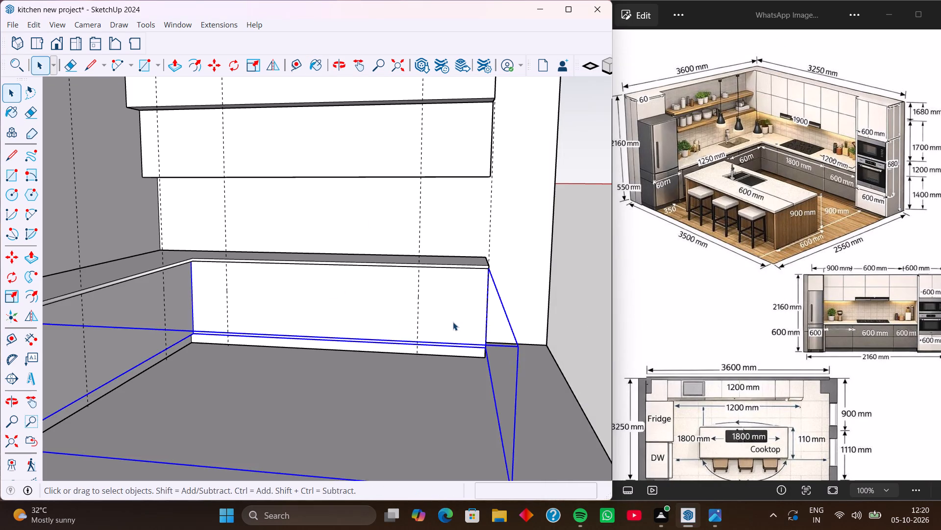
{"action": "left_click", "coordinate": [454, 321]}
{"action": "left_click", "coordinate": [455, 310]}
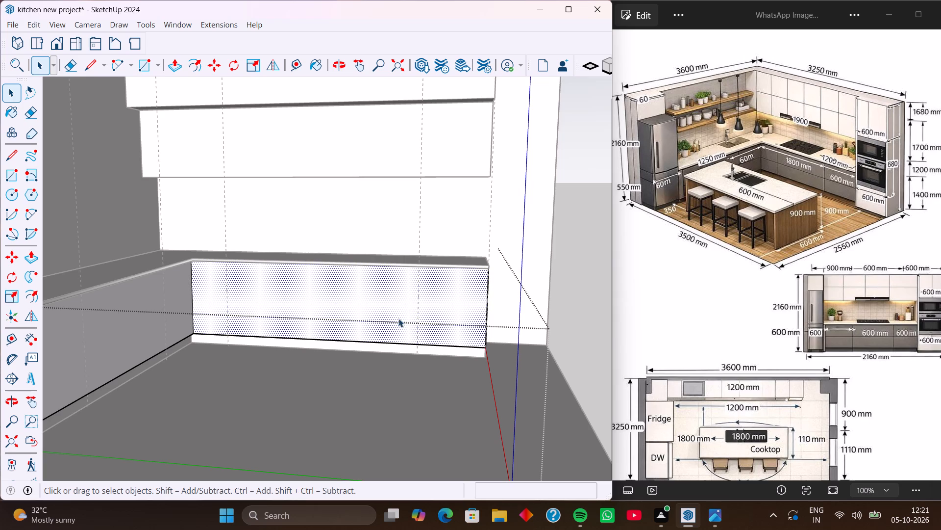
{"action": "middle_click_drag", "start_coordinate": [420, 341], "coordinate": [437, 337]}
{"action": "scroll", "coordinate": [416, 338], "scroll_direction": "up", "scroll_amount": 4}
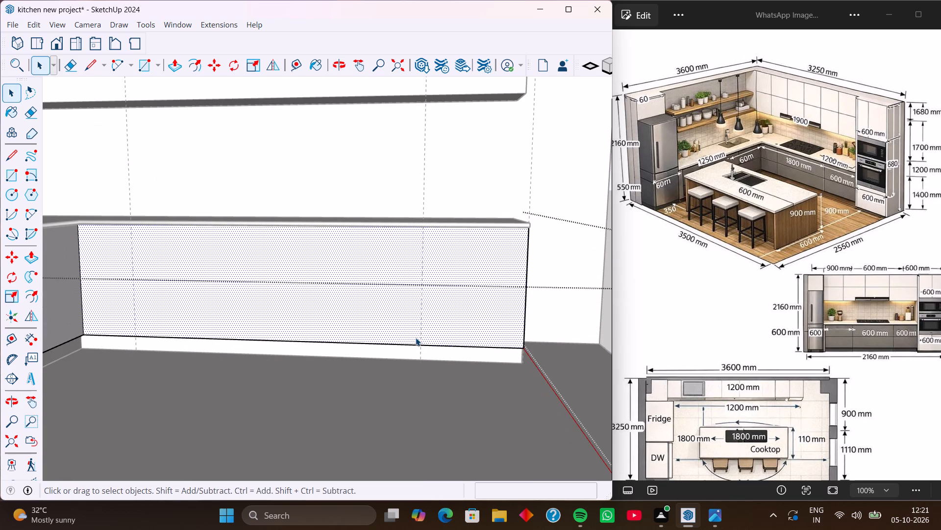
{"action": "middle_click_drag", "start_coordinate": [416, 338], "coordinate": [416, 323]}
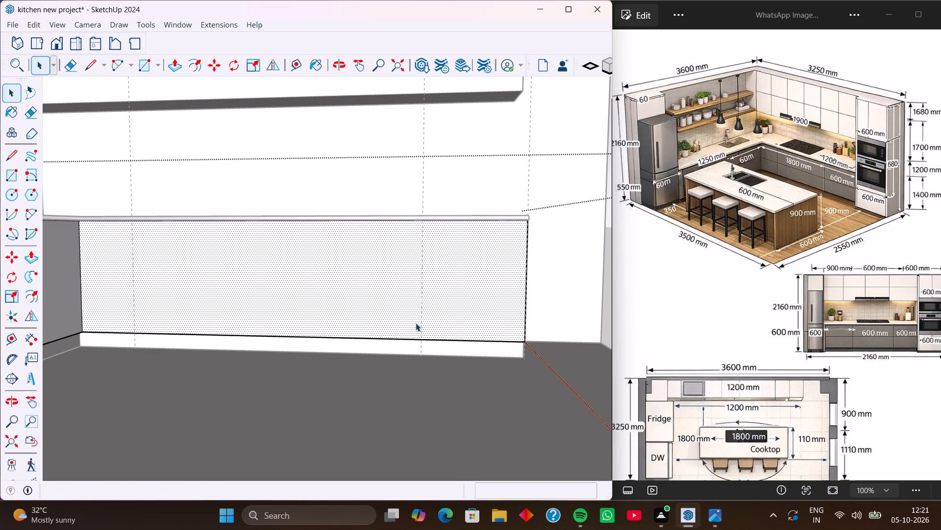
{"action": "key", "text": "l"}
{"action": "left_click", "coordinate": [422, 340]}
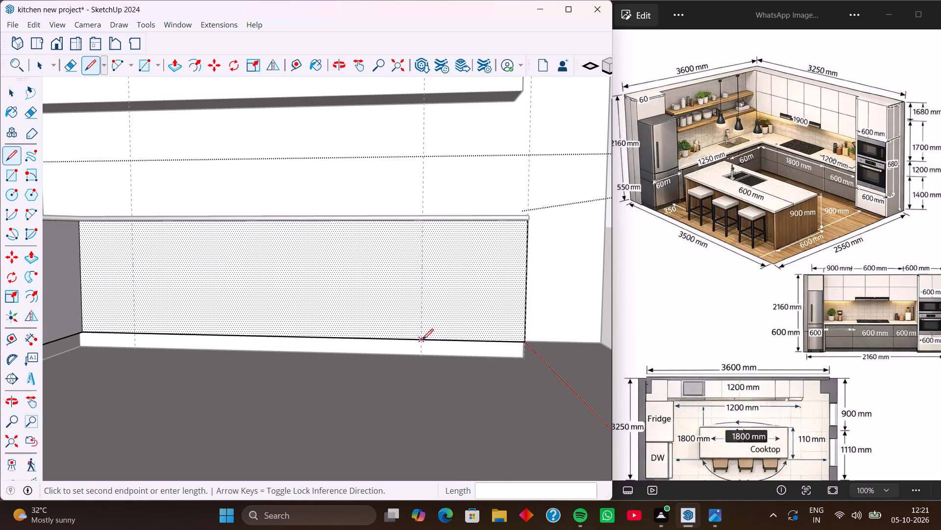
{"action": "scroll", "coordinate": [421, 231], "scroll_direction": "up", "scroll_amount": 8}
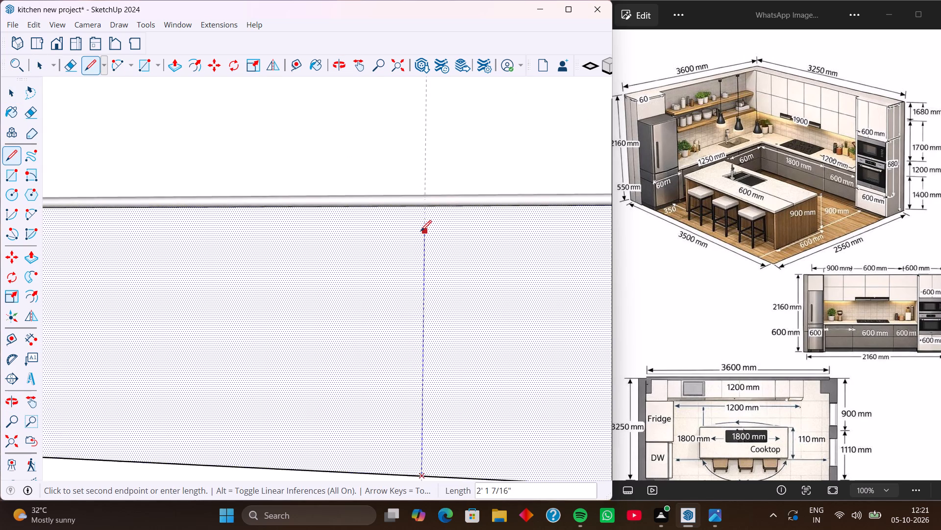
{"action": "scroll", "coordinate": [421, 231], "scroll_direction": "up", "scroll_amount": 1}
{"action": "middle_click_drag", "start_coordinate": [420, 230], "coordinate": [425, 208]}
{"action": "scroll", "coordinate": [430, 189], "scroll_direction": "up", "scroll_amount": 2}
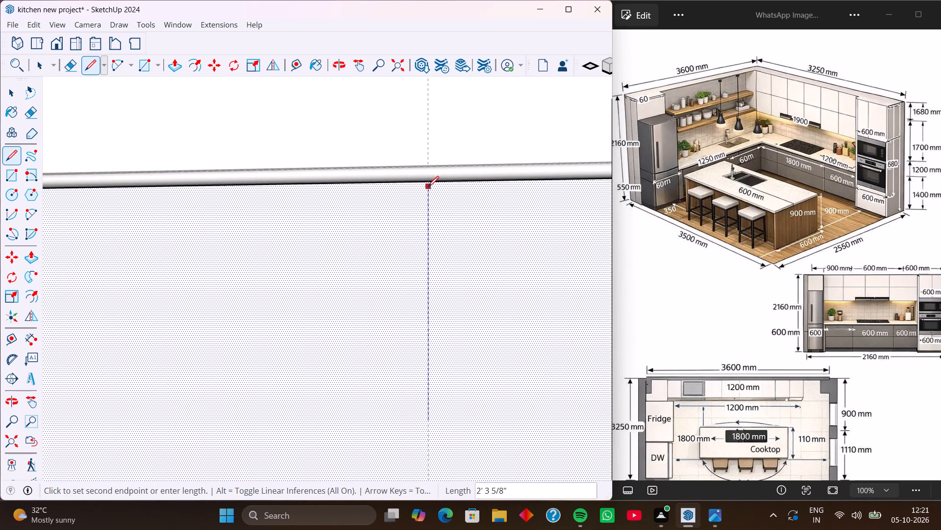
{"action": "left_click", "coordinate": [425, 185]}
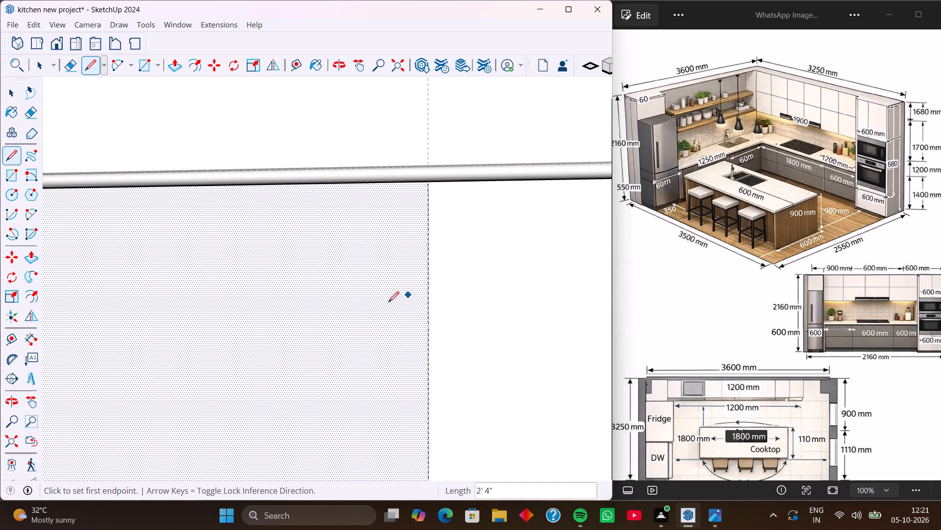
Draw a 2' 4" vertical line from the plinth line to the countertop's underside along the same front's guide nearer the inside corner.
{"action": "scroll", "coordinate": [362, 312], "scroll_direction": "down", "scroll_amount": 4}
{"action": "scroll", "coordinate": [232, 382], "scroll_direction": "down", "scroll_amount": 9}
{"action": "middle_click_drag", "start_coordinate": [209, 355], "coordinate": [410, 332], "text": "shift"}
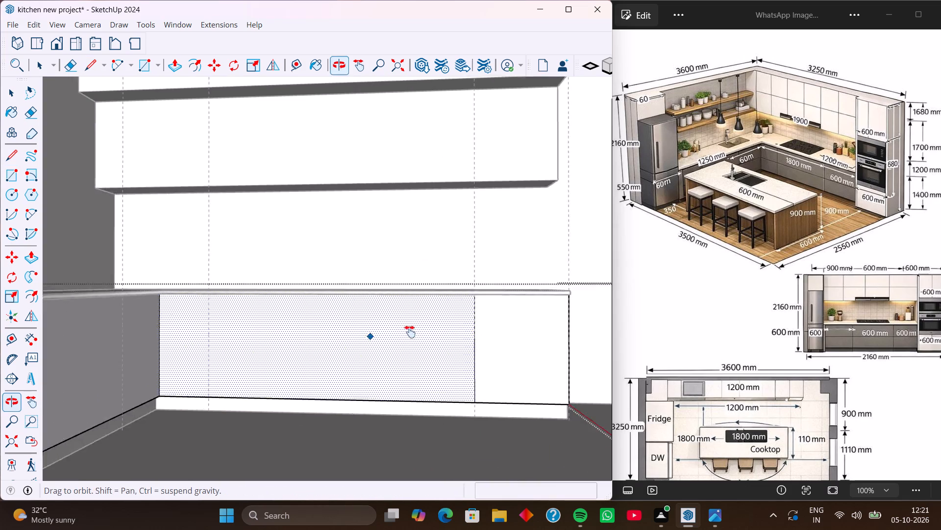
{"action": "middle_click_drag", "start_coordinate": [410, 332], "coordinate": [449, 324], "text": "shift"}
{"action": "middle_click_drag", "start_coordinate": [334, 382], "coordinate": [358, 379]}
{"action": "scroll", "coordinate": [296, 383], "scroll_direction": "up", "scroll_amount": 7}
{"action": "left_click", "coordinate": [295, 383]}
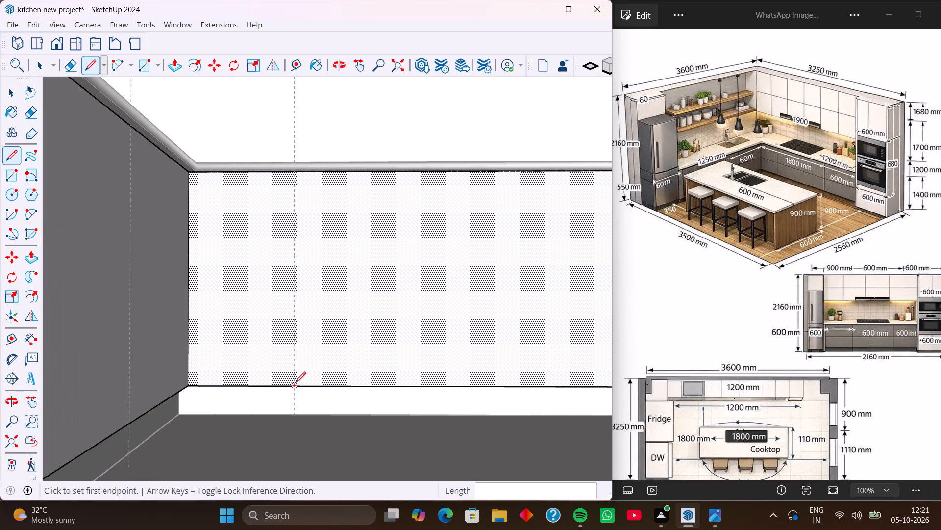
{"action": "left_click", "coordinate": [294, 173]}
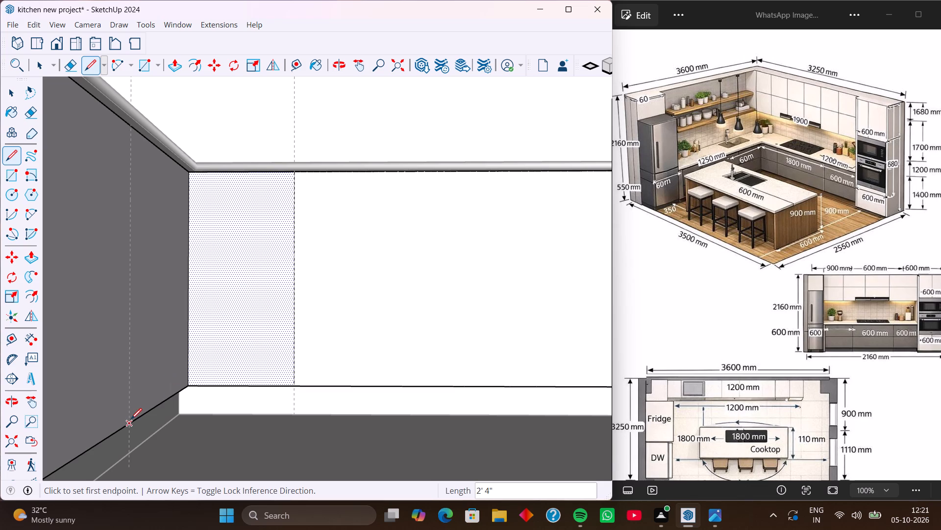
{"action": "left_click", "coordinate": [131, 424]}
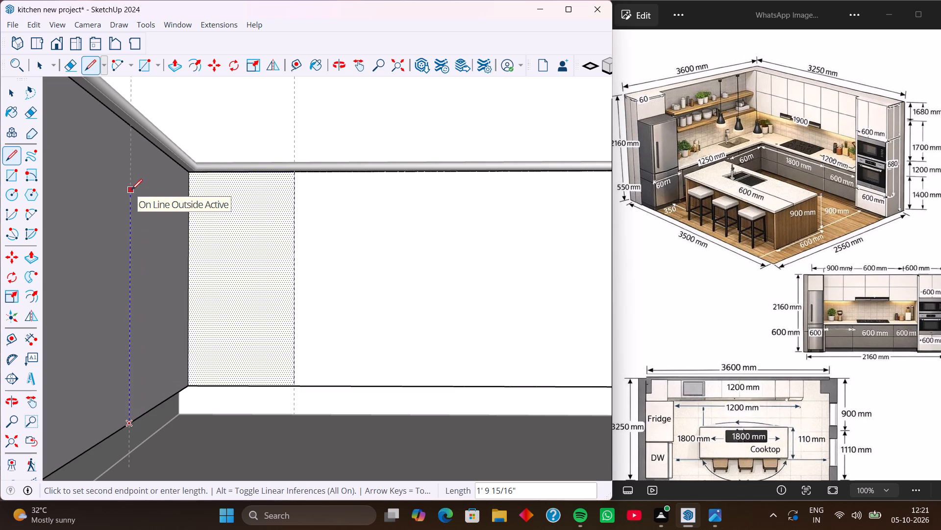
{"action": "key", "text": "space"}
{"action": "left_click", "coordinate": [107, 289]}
On the adjoining base cabinet front, draw a 2' 4" vertical line from plinth line to countertop along the guide nearer the inside corner.
{"action": "scroll", "coordinate": [144, 297], "scroll_direction": "down", "scroll_amount": 3}
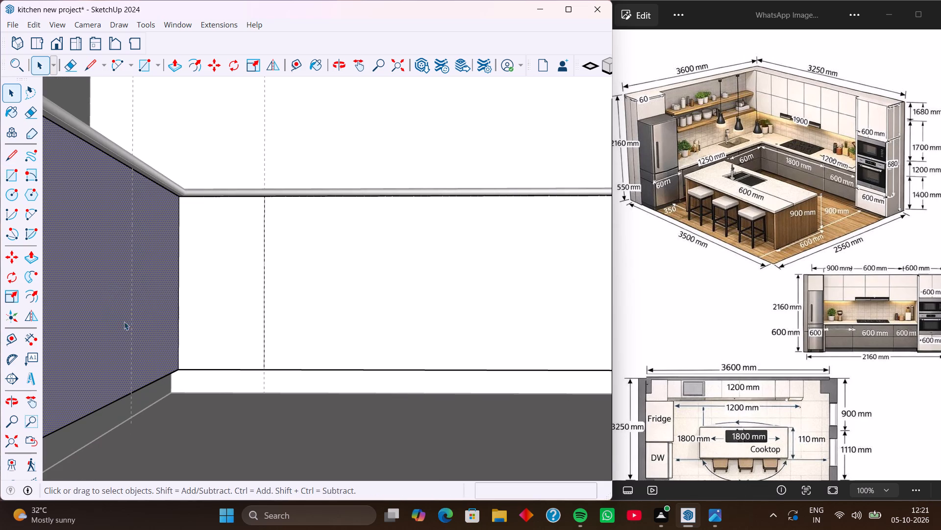
{"action": "middle_click_drag", "start_coordinate": [146, 320], "coordinate": [49, 339]}
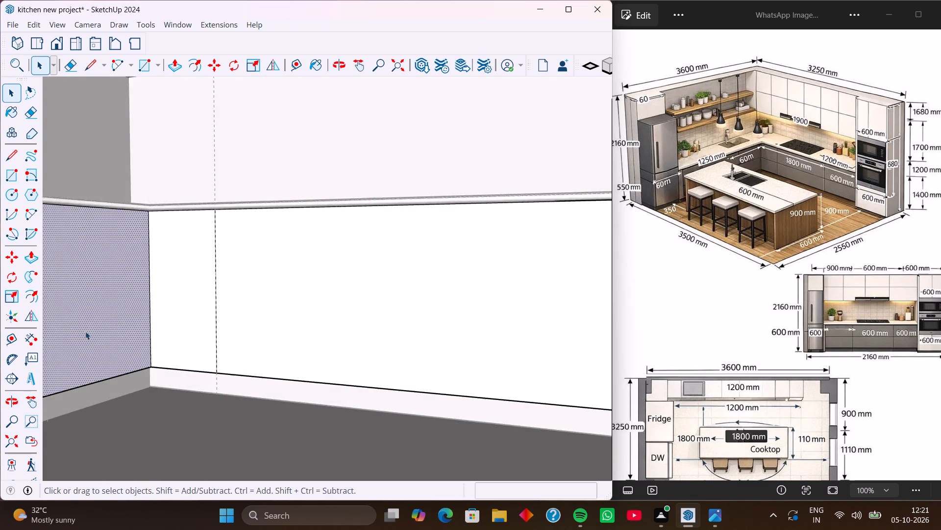
{"action": "scroll", "coordinate": [195, 306], "scroll_direction": "down", "scroll_amount": 4}
{"action": "scroll", "coordinate": [342, 300], "scroll_direction": "down", "scroll_amount": 4}
{"action": "middle_click_drag", "start_coordinate": [281, 292], "coordinate": [397, 293], "text": "shift"}
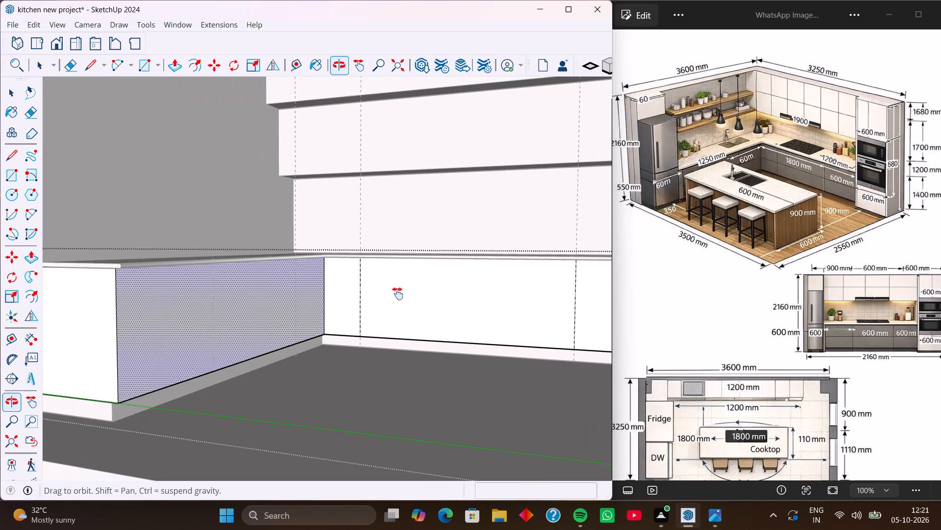
{"action": "middle_click_drag", "start_coordinate": [397, 293], "coordinate": [401, 293], "text": "shift"}
{"action": "middle_click_drag", "start_coordinate": [402, 298], "coordinate": [302, 308]}
{"action": "middle_click_drag", "start_coordinate": [327, 327], "coordinate": [286, 330]}
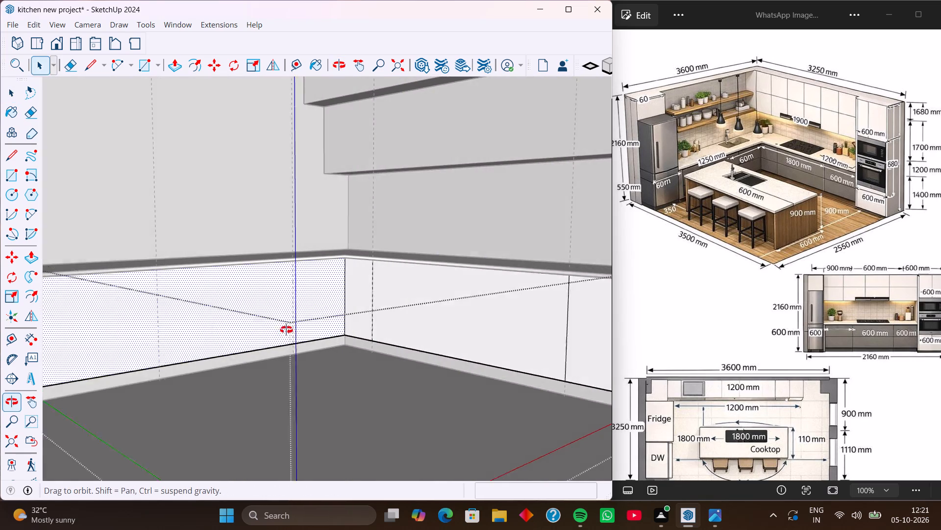
{"action": "middle_click_drag", "start_coordinate": [286, 330], "coordinate": [257, 330]}
{"action": "scroll", "coordinate": [295, 336], "scroll_direction": "up", "scroll_amount": 6}
{"action": "middle_click_drag", "start_coordinate": [293, 336], "coordinate": [264, 333]}
{"action": "key", "text": "l"}
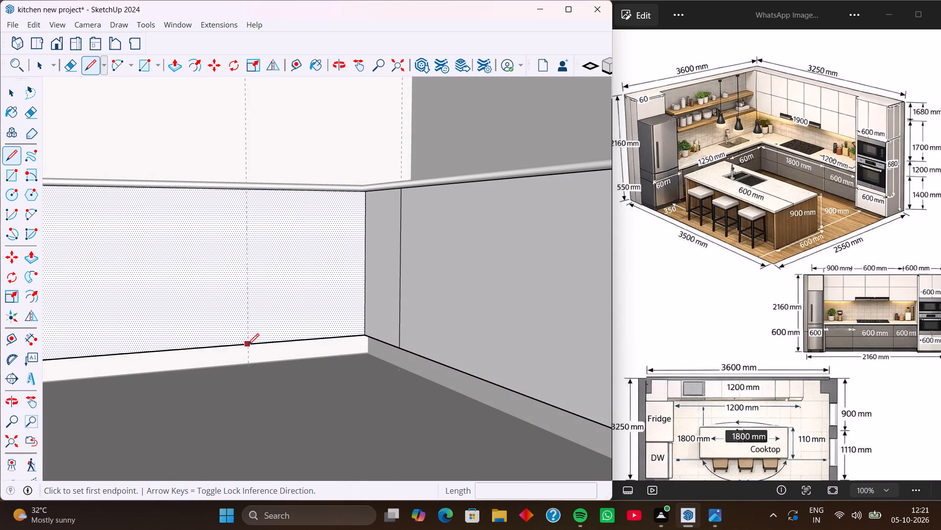
{"action": "left_click", "coordinate": [250, 344]}
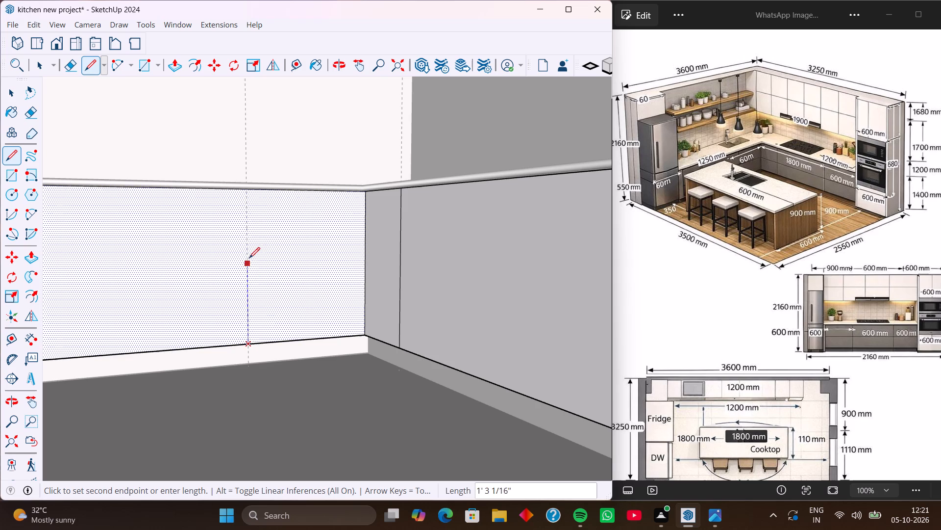
{"action": "scroll", "coordinate": [248, 188], "scroll_direction": "up", "scroll_amount": 3}
{"action": "scroll", "coordinate": [253, 213], "scroll_direction": "down", "scroll_amount": 4}
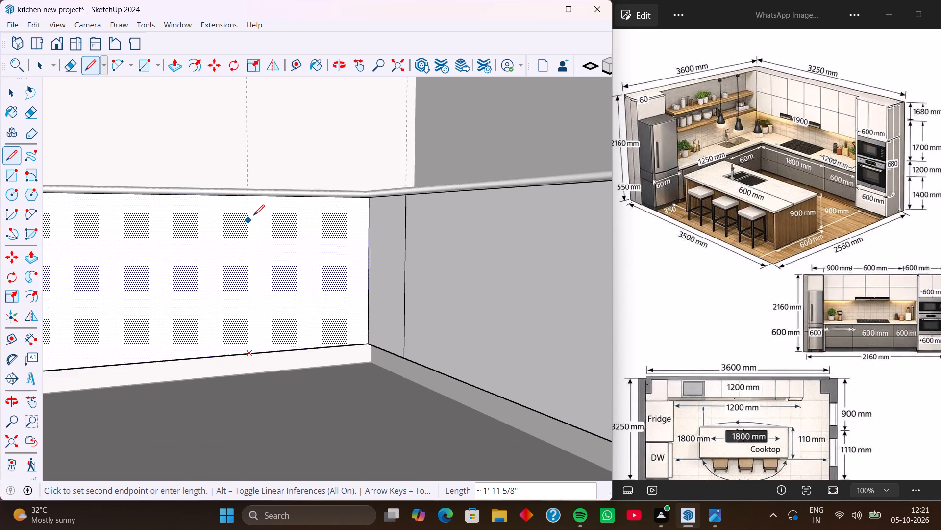
{"action": "scroll", "coordinate": [253, 215], "scroll_direction": "down", "scroll_amount": 2}
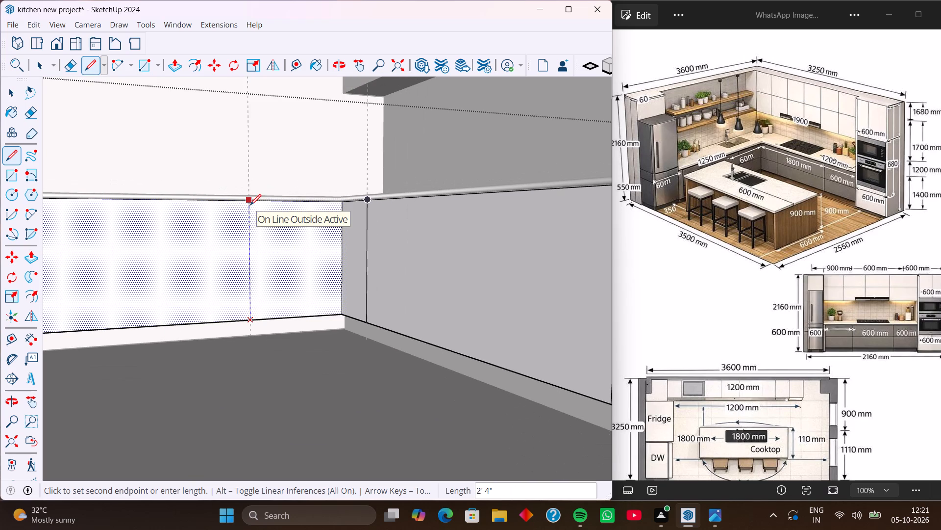
{"action": "left_click", "coordinate": [248, 205]}
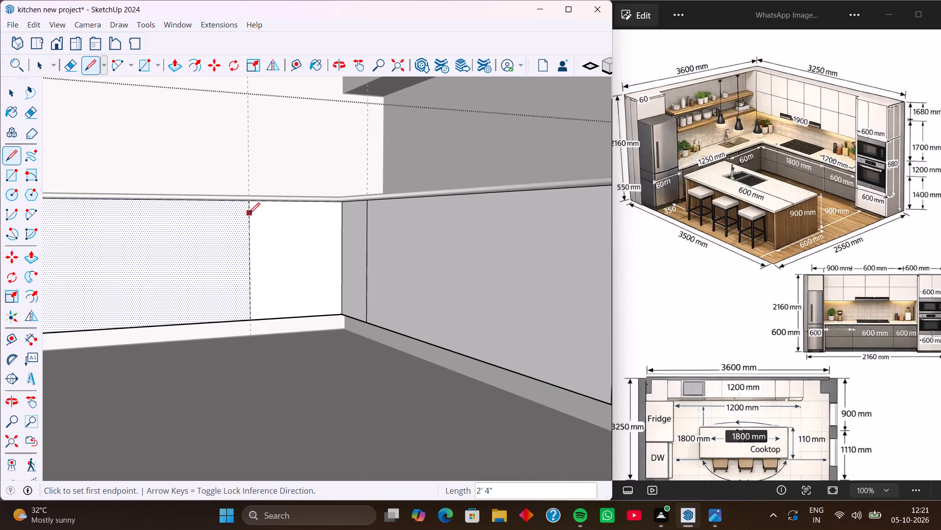
Draw a 2' 4" vertical line from the plinth line to the countertop's underside along the same front's guide nearer the open end.
{"action": "scroll", "coordinate": [249, 213], "scroll_direction": "up", "scroll_amount": 20}
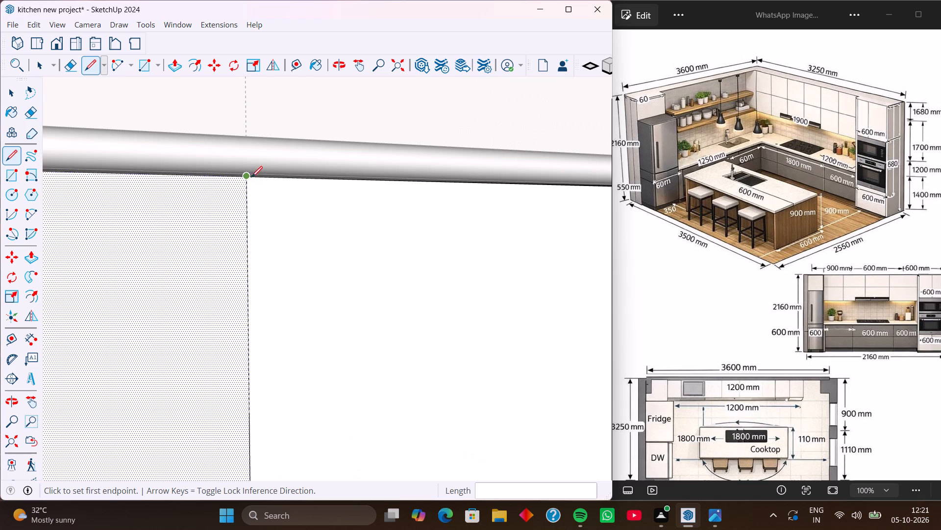
{"action": "scroll", "coordinate": [242, 211], "scroll_direction": "down", "scroll_amount": 9}
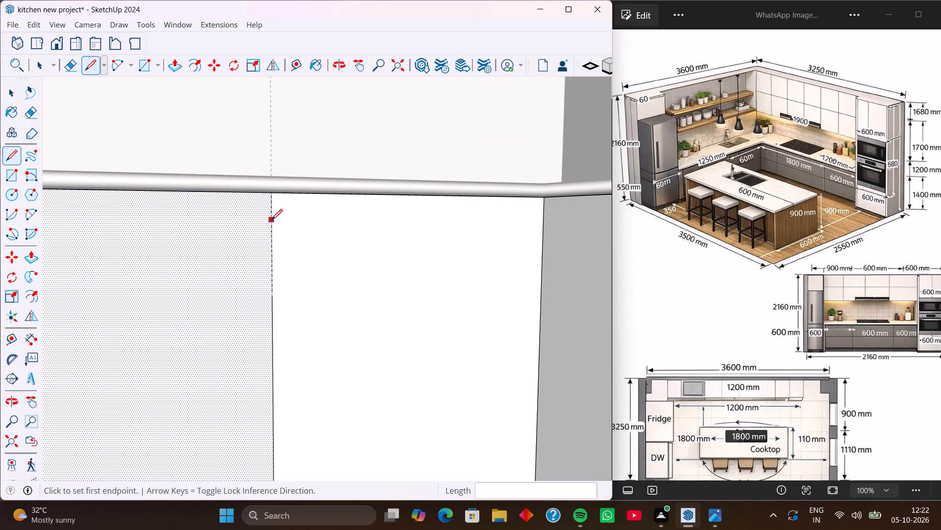
{"action": "scroll", "coordinate": [276, 226], "scroll_direction": "down", "scroll_amount": 2}
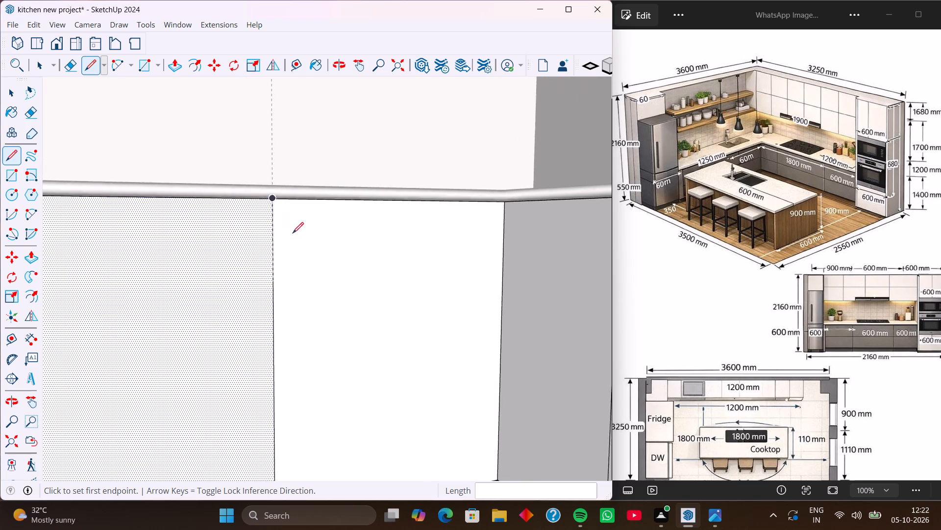
{"action": "scroll", "coordinate": [293, 233], "scroll_direction": "down", "scroll_amount": 13}
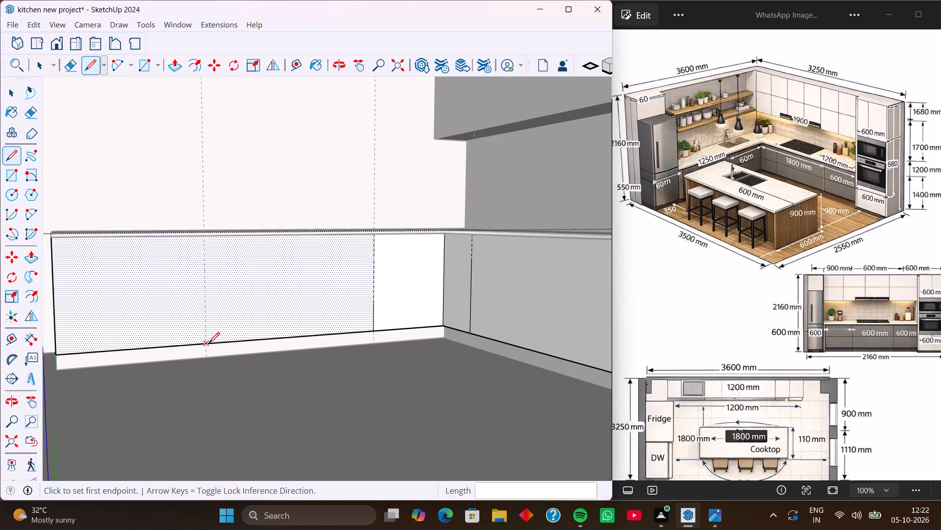
{"action": "left_click", "coordinate": [207, 345]}
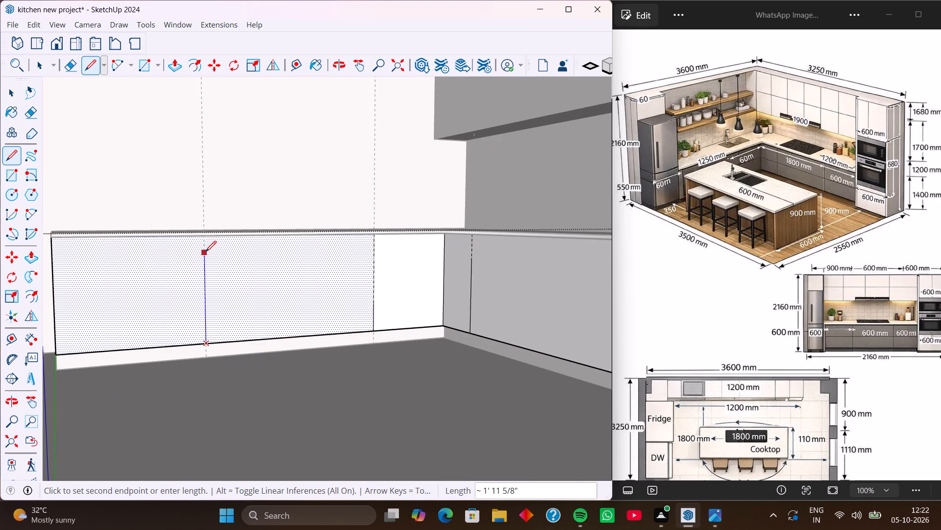
{"action": "scroll", "coordinate": [201, 237], "scroll_direction": "up", "scroll_amount": 12}
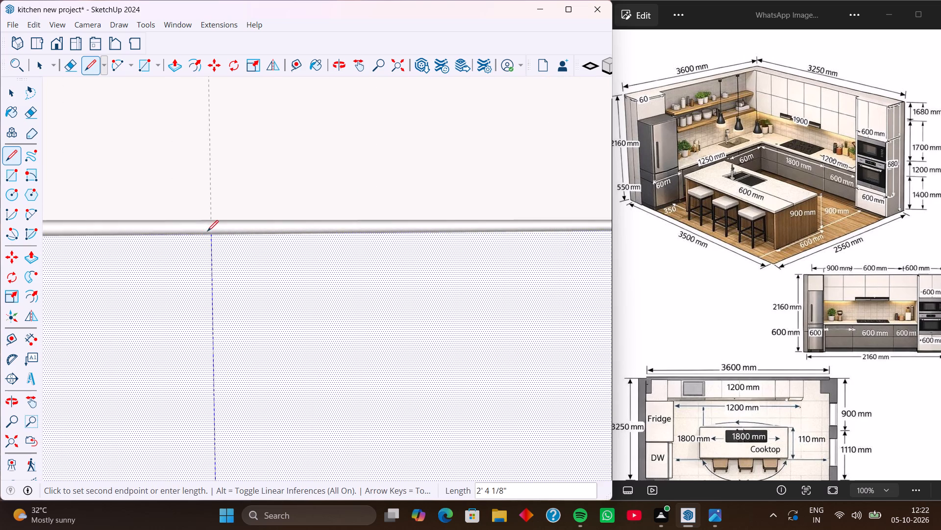
{"action": "scroll", "coordinate": [207, 231], "scroll_direction": "up", "scroll_amount": 4}
{"action": "middle_click_drag", "start_coordinate": [216, 243], "coordinate": [218, 217]}
{"action": "scroll", "coordinate": [219, 237], "scroll_direction": "up", "scroll_amount": 4}
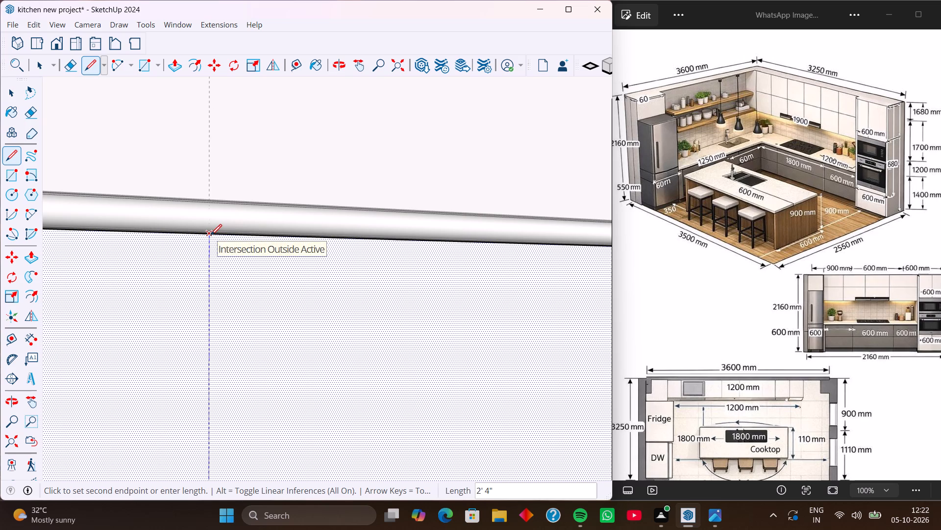
{"action": "left_click", "coordinate": [211, 235]}
Copy both vertical divider lines on this front 3 mm along the red axis toward the cabinet's open end.
{"action": "scroll", "coordinate": [173, 268], "scroll_direction": "down", "scroll_amount": 20}
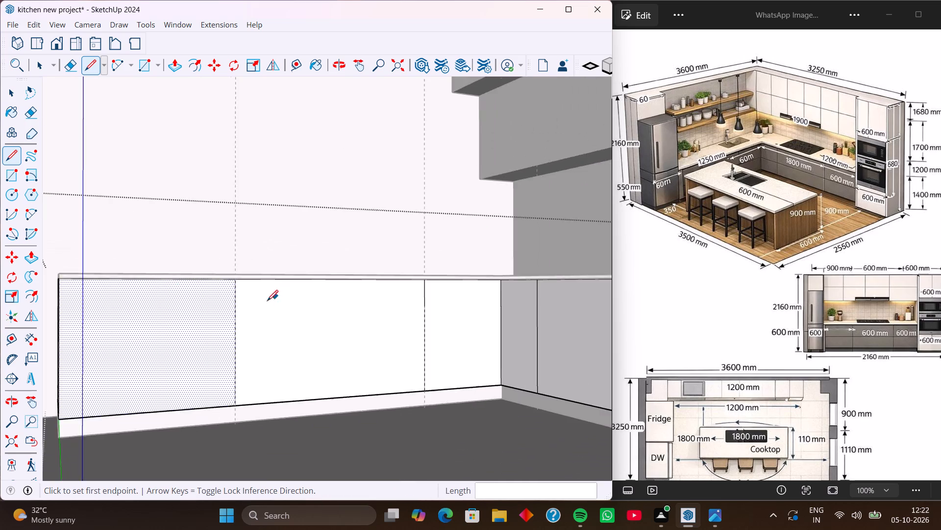
{"action": "scroll", "coordinate": [267, 301], "scroll_direction": "down", "scroll_amount": 10}
{"action": "key", "text": "space"}
{"action": "left_click", "coordinate": [269, 327]}
{"action": "scroll", "coordinate": [246, 324], "scroll_direction": "up", "scroll_amount": 2}
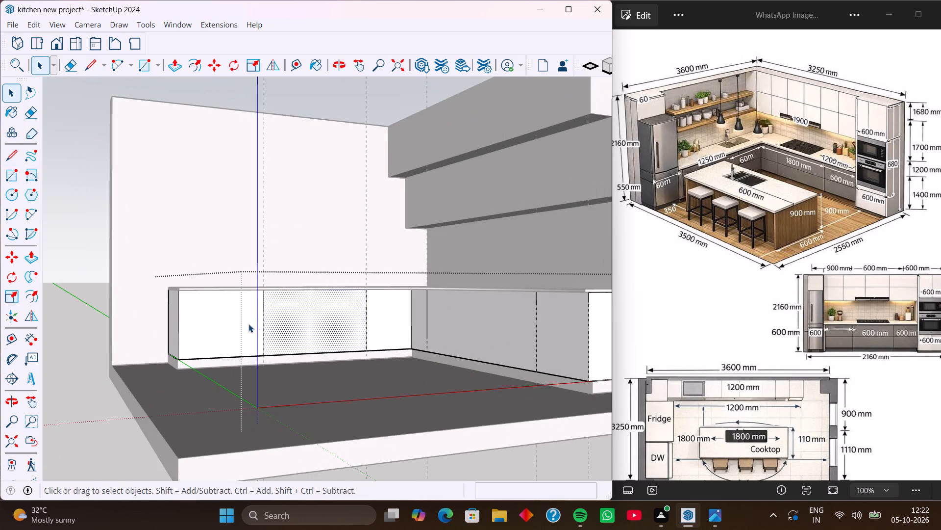
{"action": "scroll", "coordinate": [248, 324], "scroll_direction": "up", "scroll_amount": 6}
{"action": "left_click", "coordinate": [268, 331]}
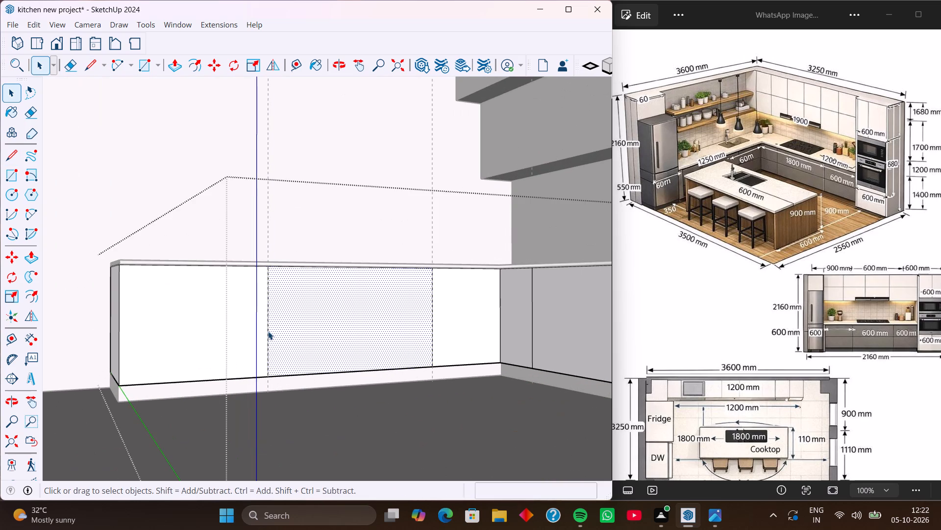
{"action": "left_click", "coordinate": [433, 335], "text": "shift"}
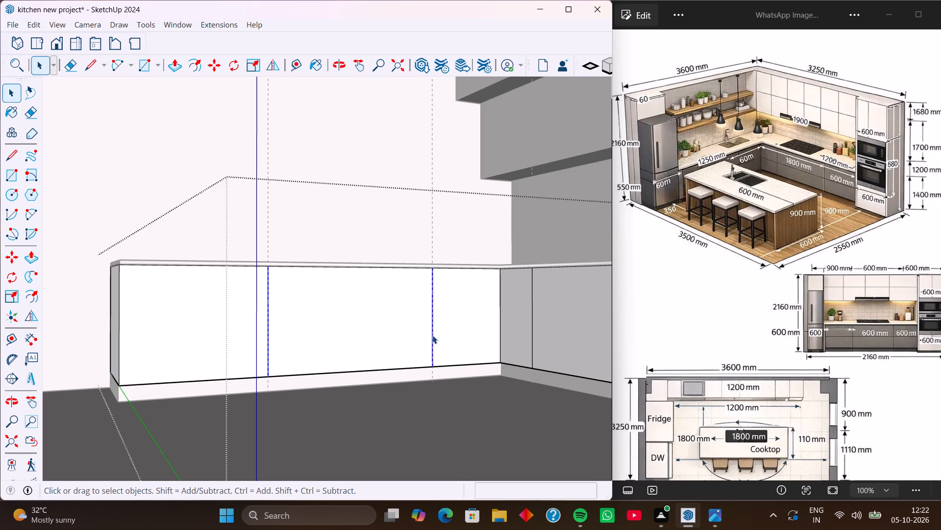
{"action": "key", "text": "m"}
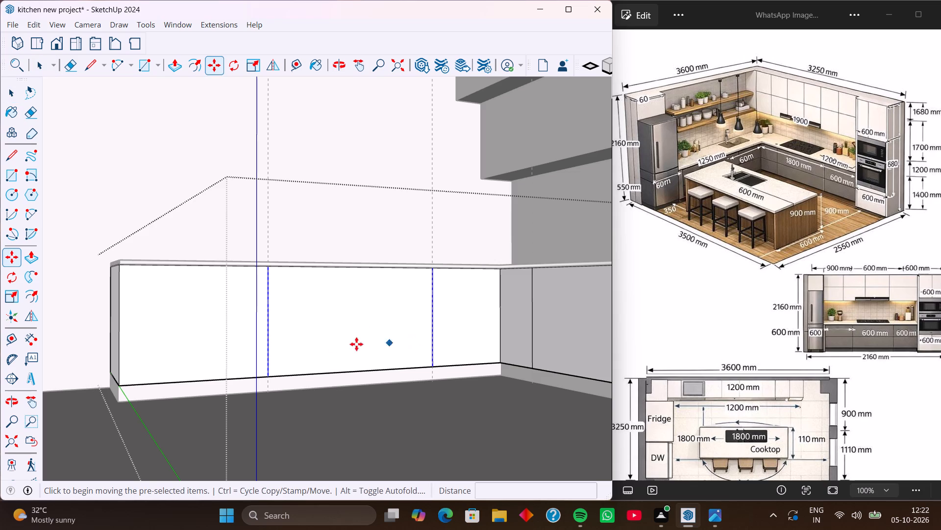
{"action": "scroll", "coordinate": [279, 376], "scroll_direction": "up", "scroll_amount": 3}
{"action": "middle_click_drag", "start_coordinate": [274, 379], "coordinate": [268, 358]}
{"action": "scroll", "coordinate": [252, 361], "scroll_direction": "up", "scroll_amount": 8}
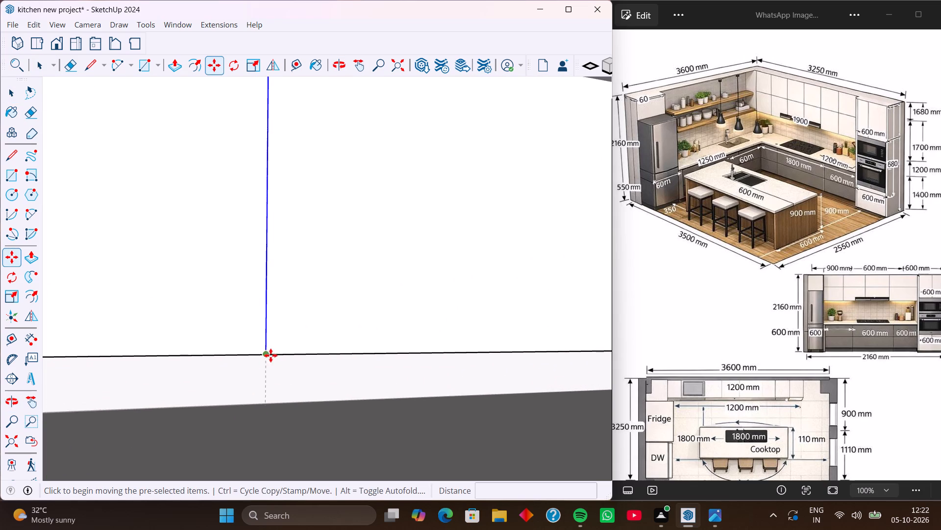
{"action": "left_click", "coordinate": [267, 354]}
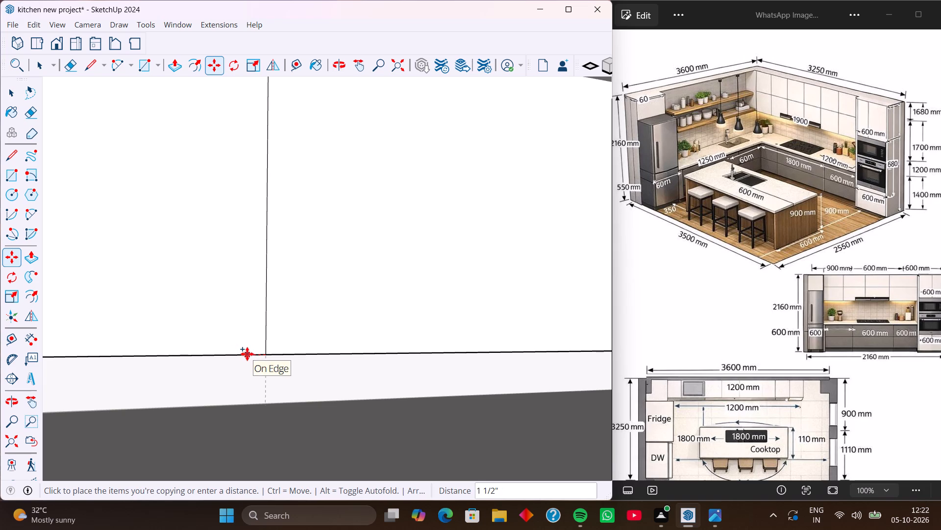
{"action": "key", "text": "Right"}
{"action": "key", "text": "3"}
{"action": "type", "text": "mm"}
{"action": "key", "text": "Return"}
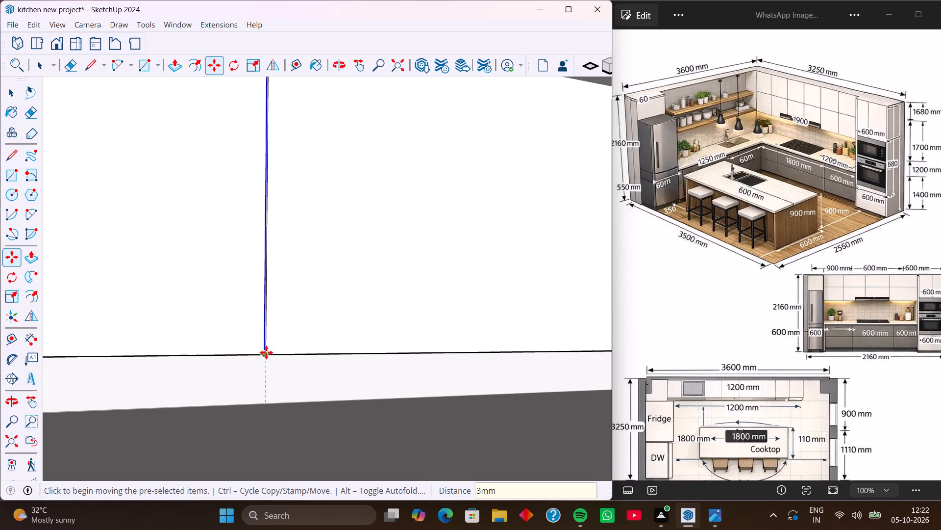
Copy the two offset divider lines 6 mm back along the red axis toward the inside corner.
{"action": "scroll", "coordinate": [266, 352], "scroll_direction": "up", "scroll_amount": 20}
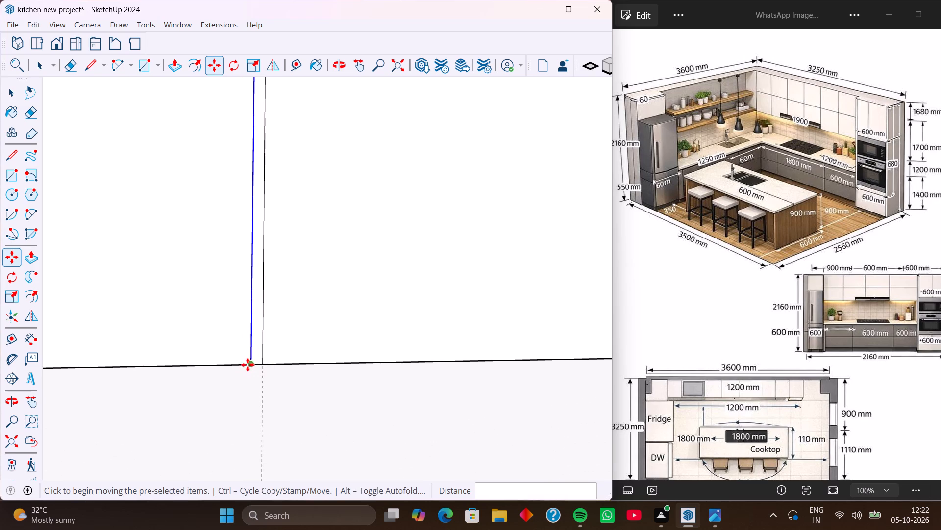
{"action": "left_click", "coordinate": [250, 364]}
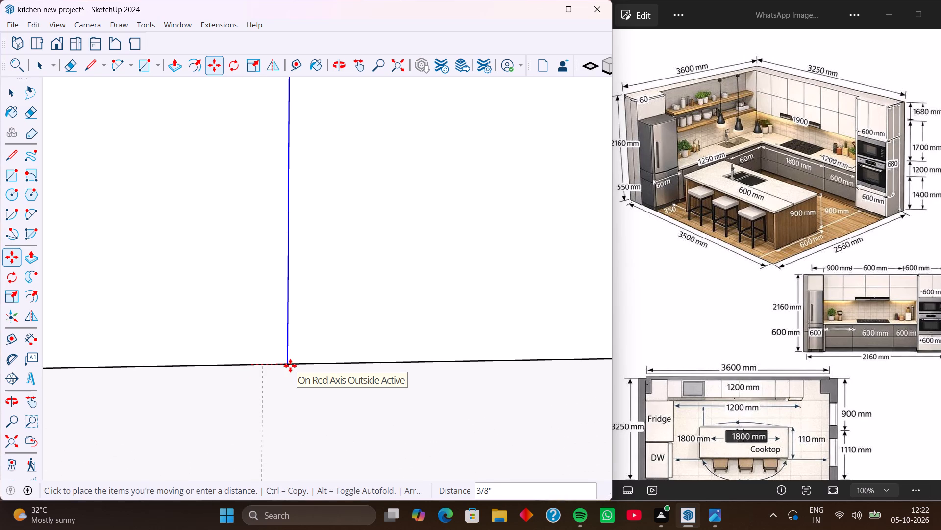
{"action": "key", "text": "6"}
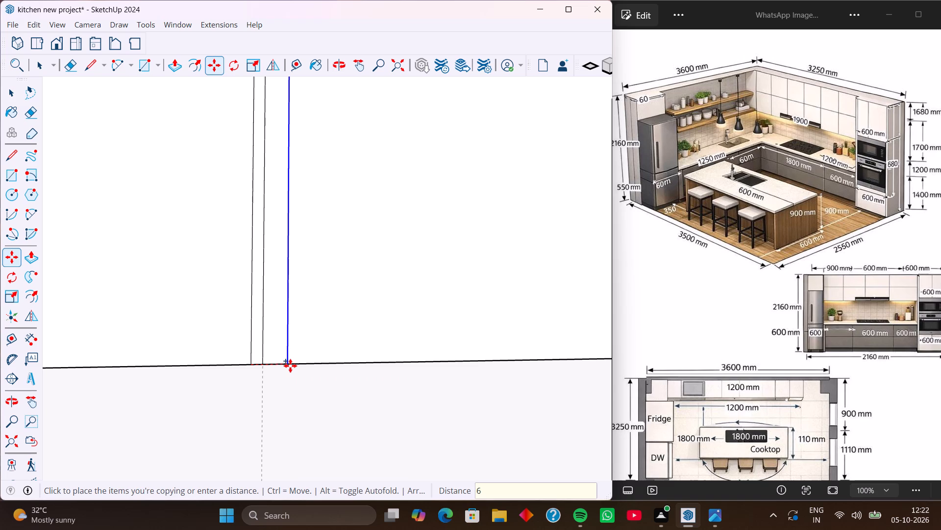
{"action": "key", "text": "m"}
{"action": "key", "text": "m"}
{"action": "key", "text": "Return"}
Erase the original middle divider line inside both line triplets on the base cabinet front running along the red axis.
{"action": "key", "text": "e"}
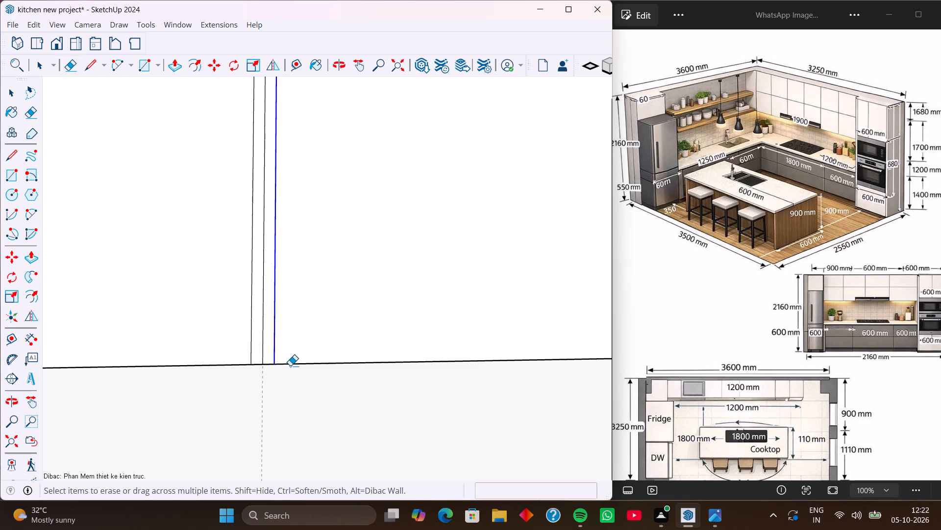
{"action": "left_click", "coordinate": [260, 344]}
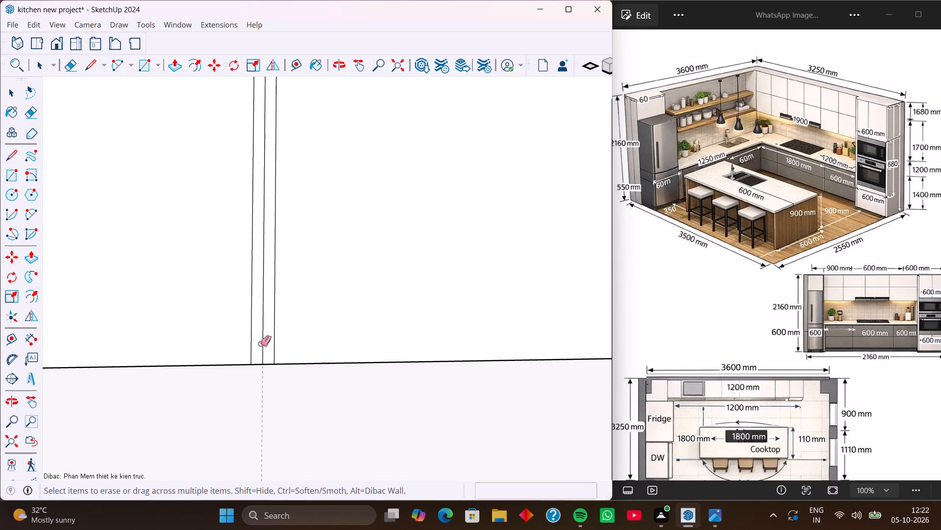
{"action": "left_click", "coordinate": [262, 344]}
{"action": "scroll", "coordinate": [191, 284], "scroll_direction": "down", "scroll_amount": 12}
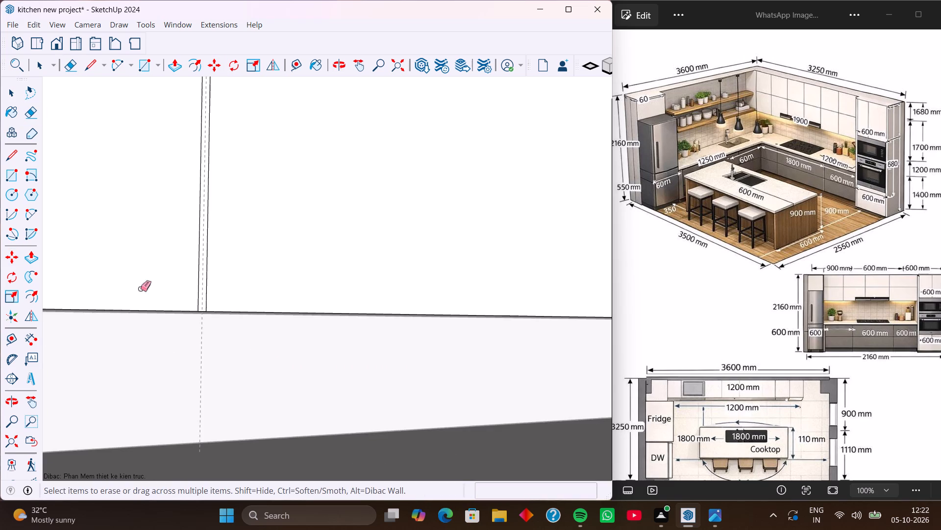
{"action": "scroll", "coordinate": [310, 273], "scroll_direction": "down", "scroll_amount": 6}
{"action": "scroll", "coordinate": [217, 282], "scroll_direction": "down", "scroll_amount": 5}
{"action": "middle_click_drag", "start_coordinate": [322, 234], "coordinate": [144, 322]}
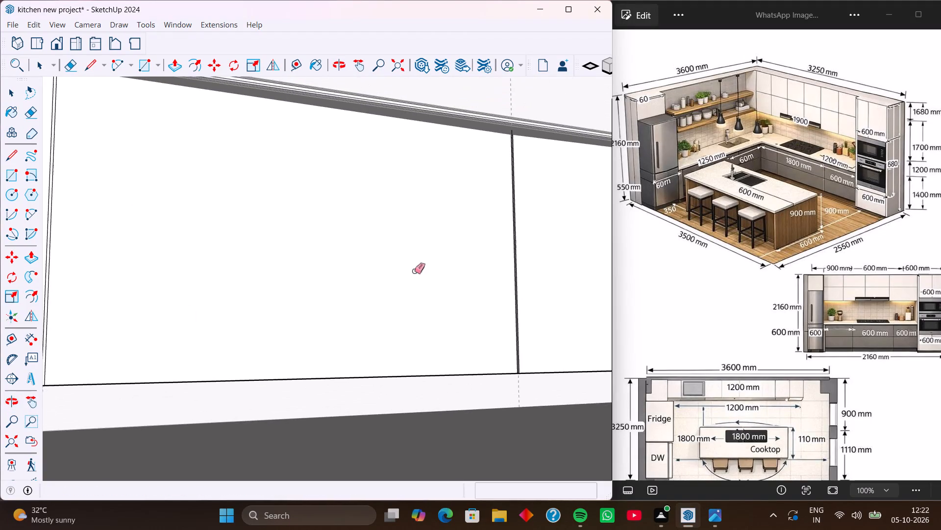
{"action": "middle_click_drag", "start_coordinate": [414, 270], "coordinate": [275, 283], "text": "shift"}
{"action": "scroll", "coordinate": [355, 308], "scroll_direction": "up", "scroll_amount": 20}
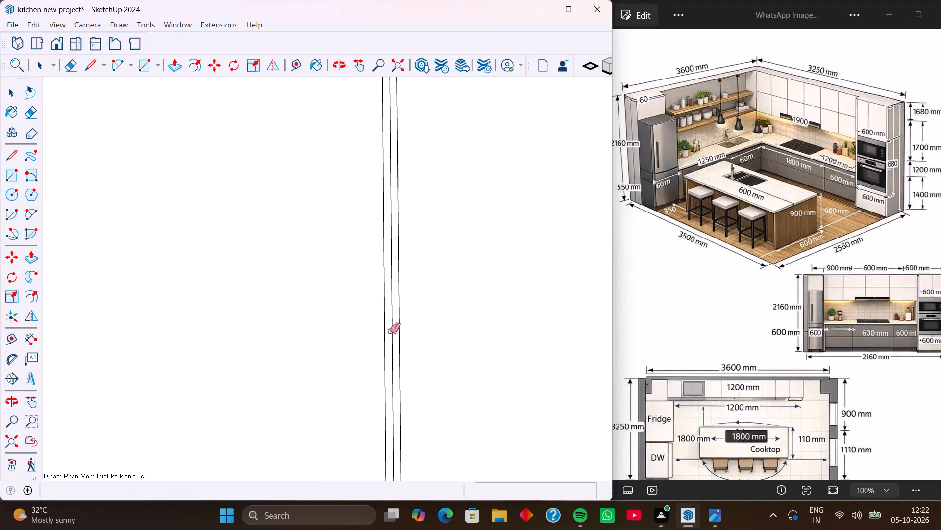
{"action": "left_click_drag", "start_coordinate": [390, 331], "coordinate": [394, 332]}
{"action": "scroll", "coordinate": [277, 287], "scroll_direction": "down", "scroll_amount": 20}
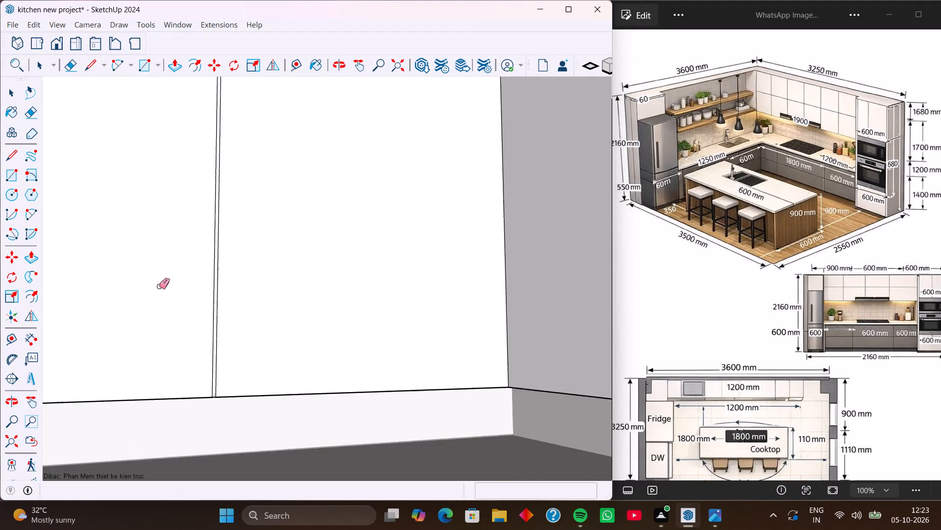
{"action": "scroll", "coordinate": [159, 286], "scroll_direction": "down", "scroll_amount": 13}
On the base cabinet front running along the green axis, copy both vertical divider lines 3 mm toward the cabinet's open end.
{"action": "middle_click_drag", "start_coordinate": [172, 290], "coordinate": [284, 309]}
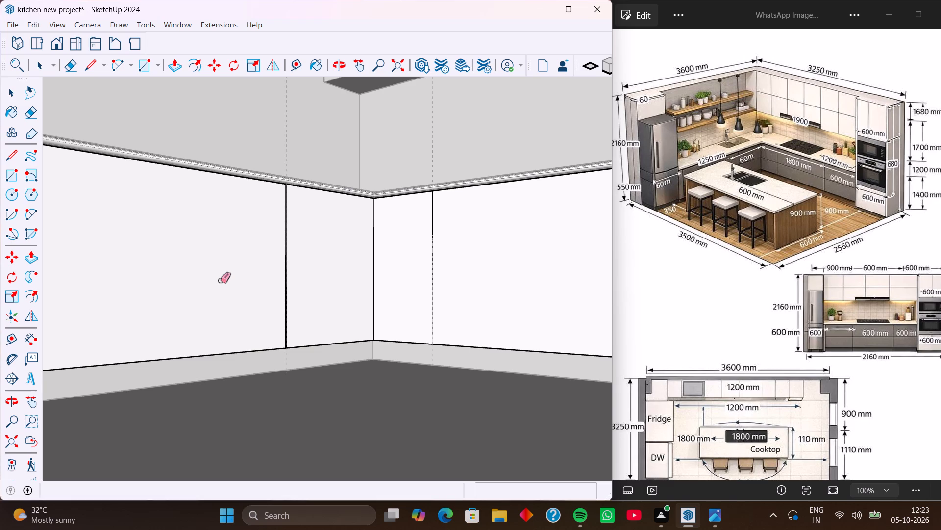
{"action": "scroll", "coordinate": [180, 268], "scroll_direction": "down", "scroll_amount": 9}
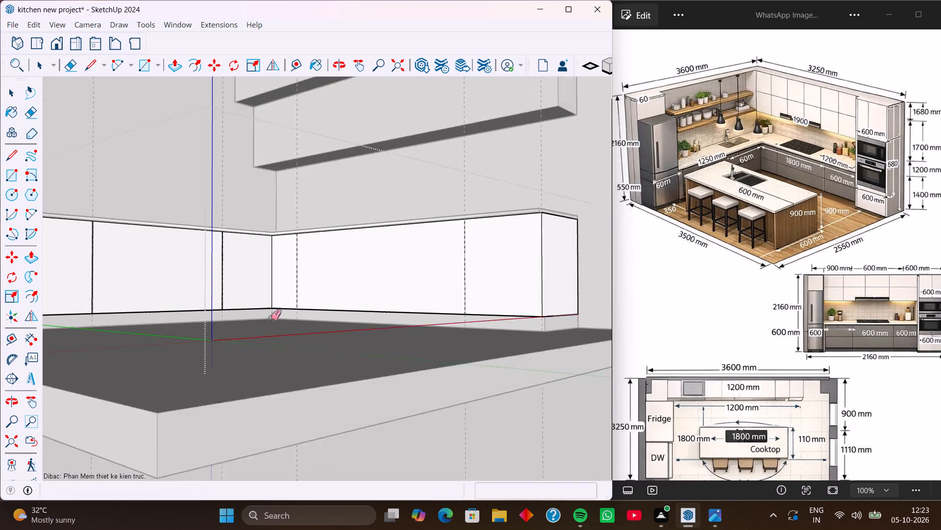
{"action": "middle_click_drag", "start_coordinate": [271, 318], "coordinate": [417, 381]}
{"action": "middle_click_drag", "start_coordinate": [432, 341], "coordinate": [487, 345]}
{"action": "scroll", "coordinate": [481, 280], "scroll_direction": "up", "scroll_amount": 7}
{"action": "scroll", "coordinate": [434, 260], "scroll_direction": "up", "scroll_amount": 2}
{"action": "key", "text": "space"}
{"action": "left_click", "coordinate": [433, 254]}
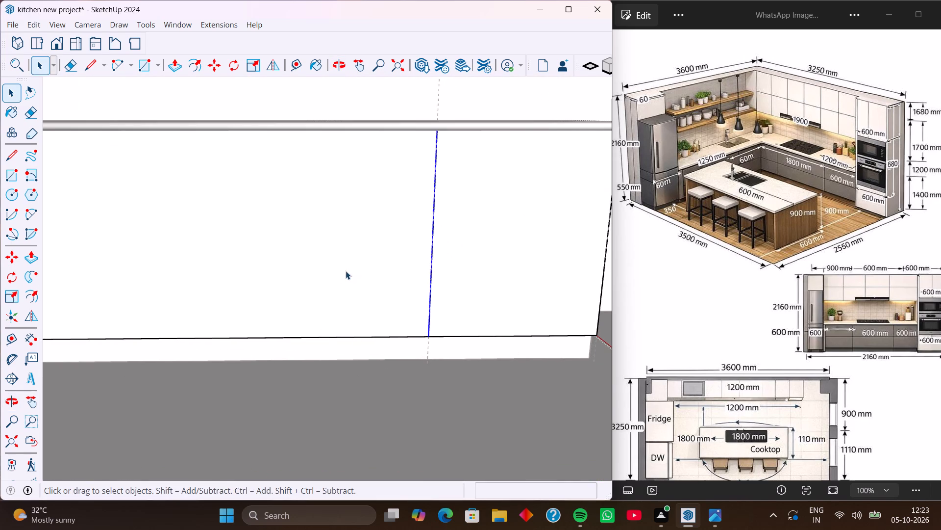
{"action": "scroll", "coordinate": [296, 288], "scroll_direction": "down", "scroll_amount": 7}
{"action": "middle_click_drag", "start_coordinate": [242, 277], "coordinate": [309, 291], "text": "shift"}
{"action": "scroll", "coordinate": [169, 271], "scroll_direction": "up", "scroll_amount": 4}
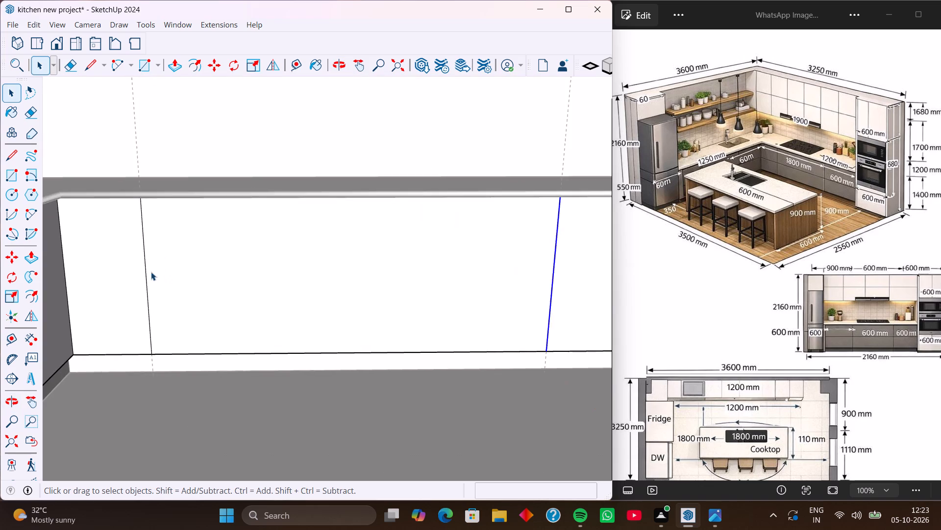
{"action": "scroll", "coordinate": [151, 272], "scroll_direction": "up", "scroll_amount": 2}
{"action": "left_click", "coordinate": [145, 273], "text": "shift"}
{"action": "scroll", "coordinate": [145, 273], "scroll_direction": "down", "scroll_amount": 5, "text": "shift"}
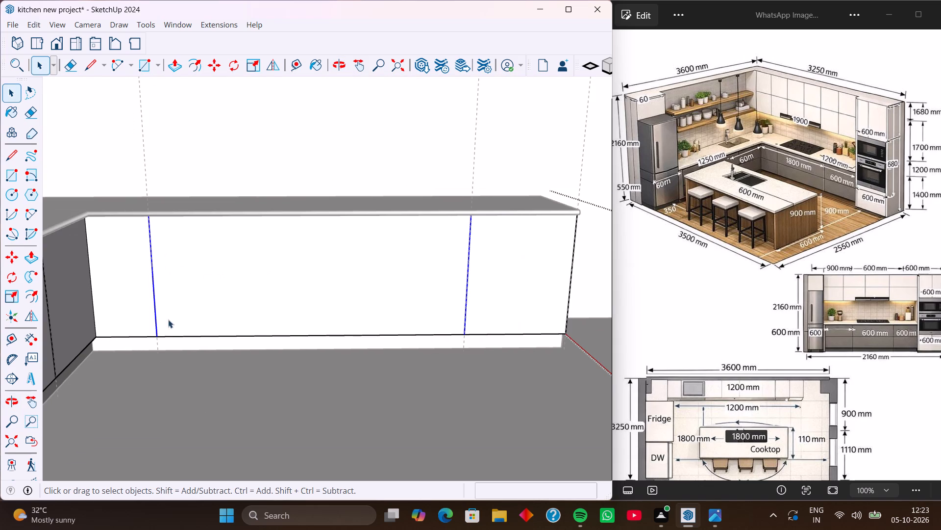
{"action": "key", "text": "m"}
{"action": "scroll", "coordinate": [160, 338], "scroll_direction": "up", "scroll_amount": 12}
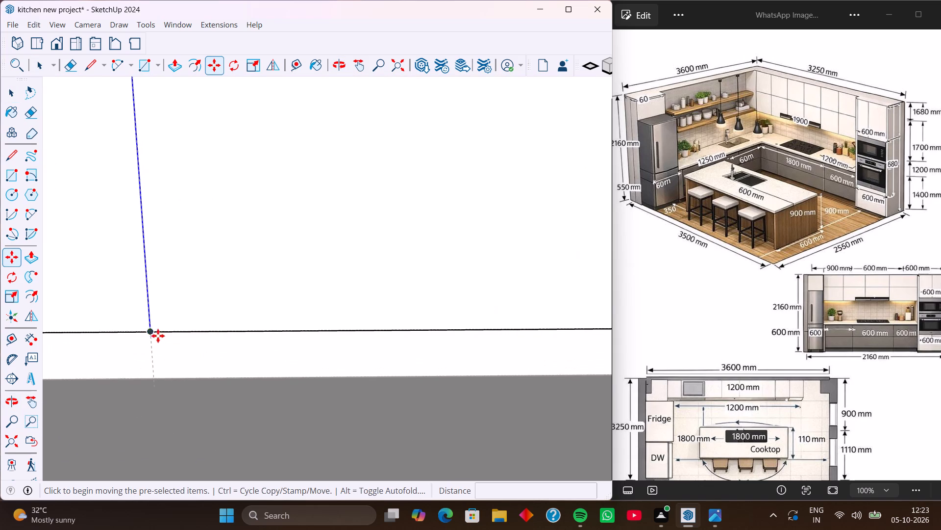
{"action": "left_click", "coordinate": [149, 331]}
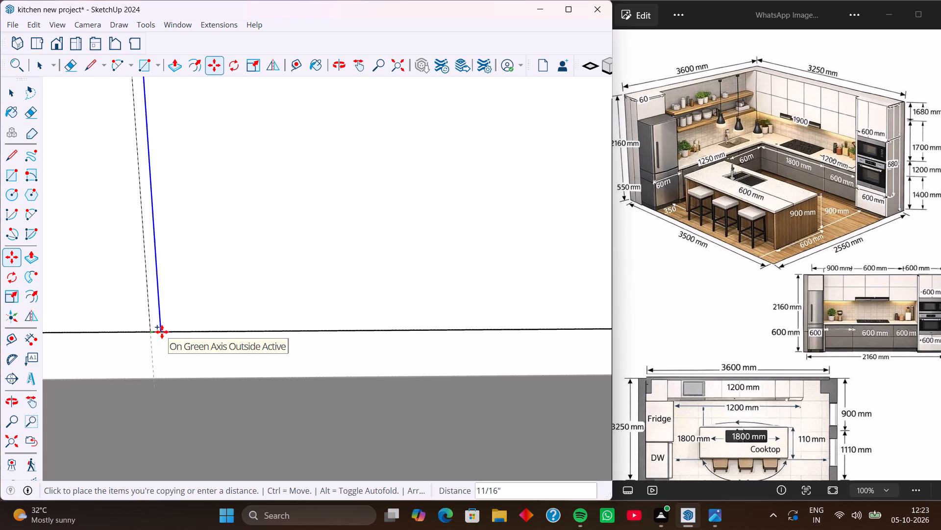
{"action": "type", "text": "3mm"}
{"action": "key", "text": "Return"}
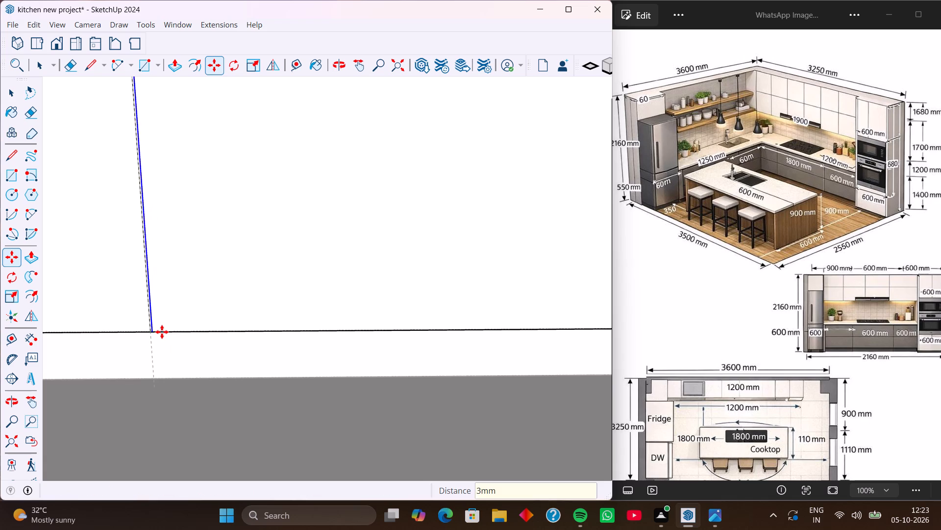
Copy the two offset divider lines 6 mm back along the green axis toward the inside corner.
{"action": "middle_click_drag", "start_coordinate": [162, 332], "coordinate": [245, 307]}
{"action": "scroll", "coordinate": [172, 357], "scroll_direction": "up", "scroll_amount": 4}
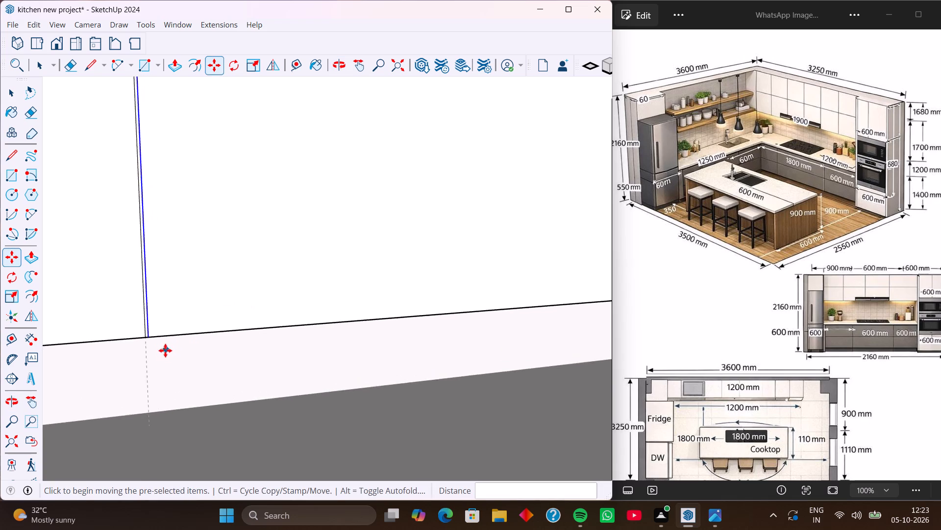
{"action": "scroll", "coordinate": [165, 350], "scroll_direction": "up", "scroll_amount": 7}
{"action": "scroll", "coordinate": [306, 324], "scroll_direction": "up", "scroll_amount": 1}
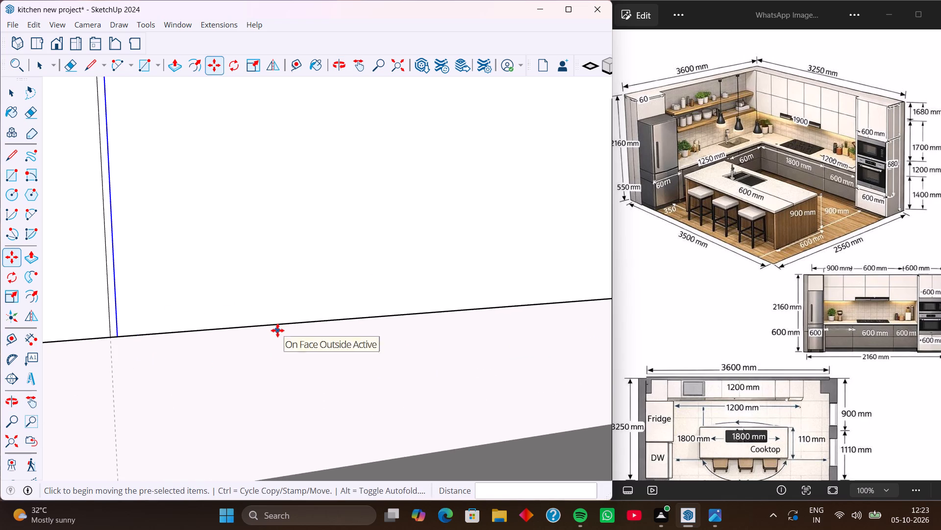
{"action": "middle_click_drag", "start_coordinate": [277, 330], "coordinate": [491, 320]}
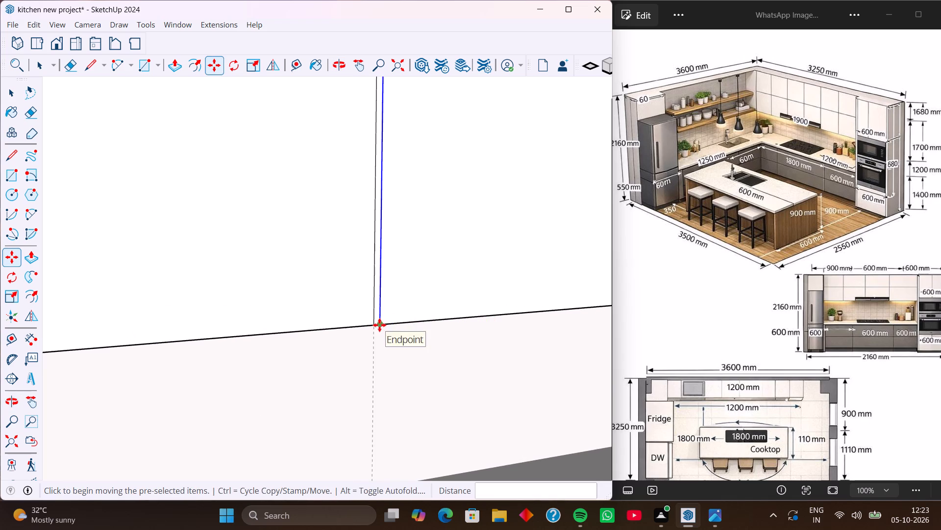
{"action": "left_click", "coordinate": [379, 325]}
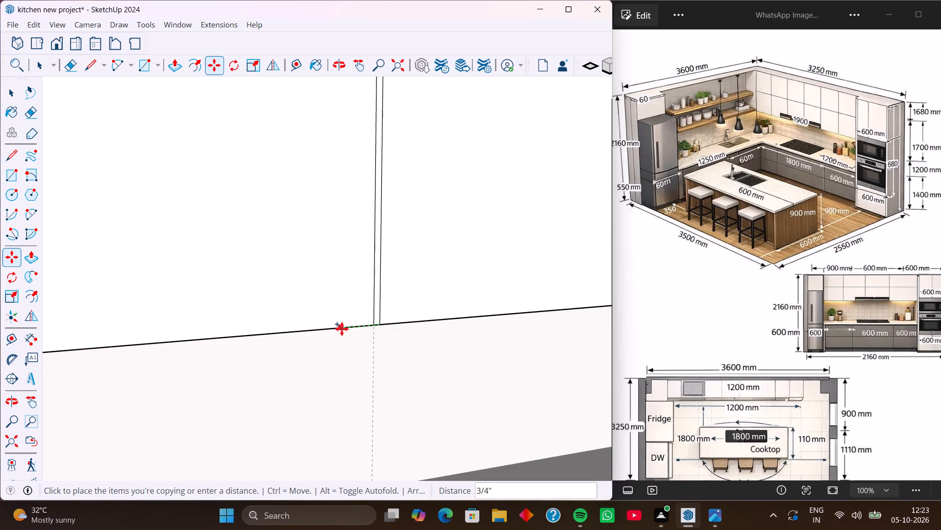
{"action": "key", "text": "Left"}
{"action": "key", "text": "6"}
{"action": "type", "text": "mm"}
{"action": "key", "text": "Return"}
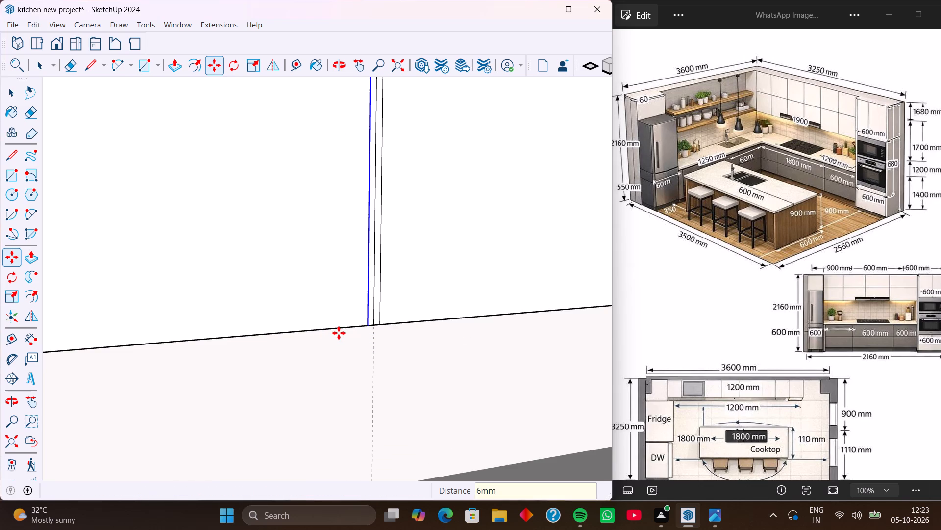
Erase the original middle divider line between both pairs of offset lines on the green-axis front, leaving two 6 mm gaps.
{"action": "key", "text": "e"}
{"action": "left_click", "coordinate": [373, 310]}
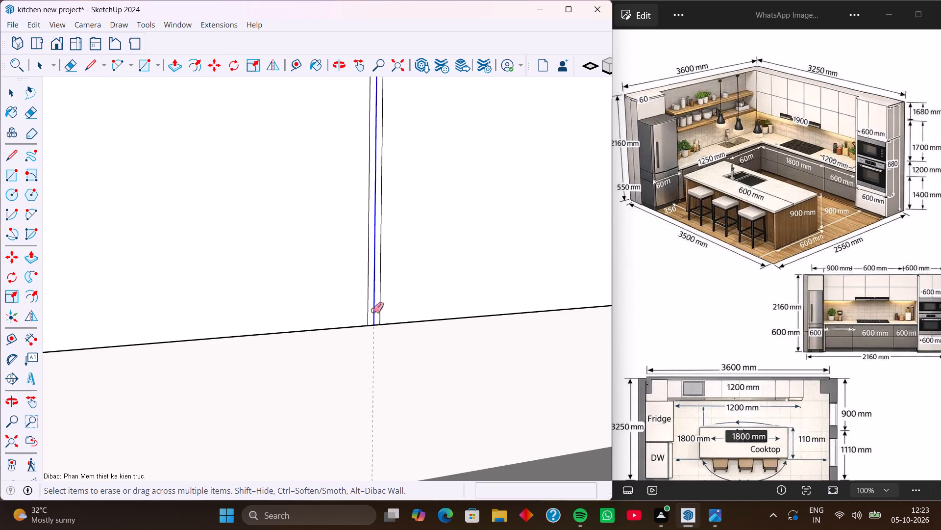
{"action": "scroll", "coordinate": [291, 286], "scroll_direction": "down", "scroll_amount": 20}
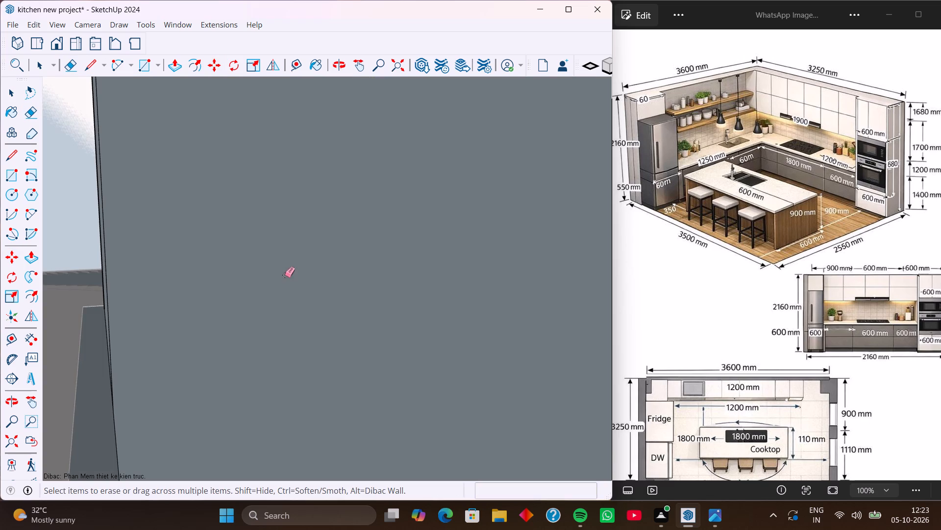
{"action": "scroll", "coordinate": [288, 278], "scroll_direction": "down", "scroll_amount": 1}
{"action": "left_click", "coordinate": [397, 69]}
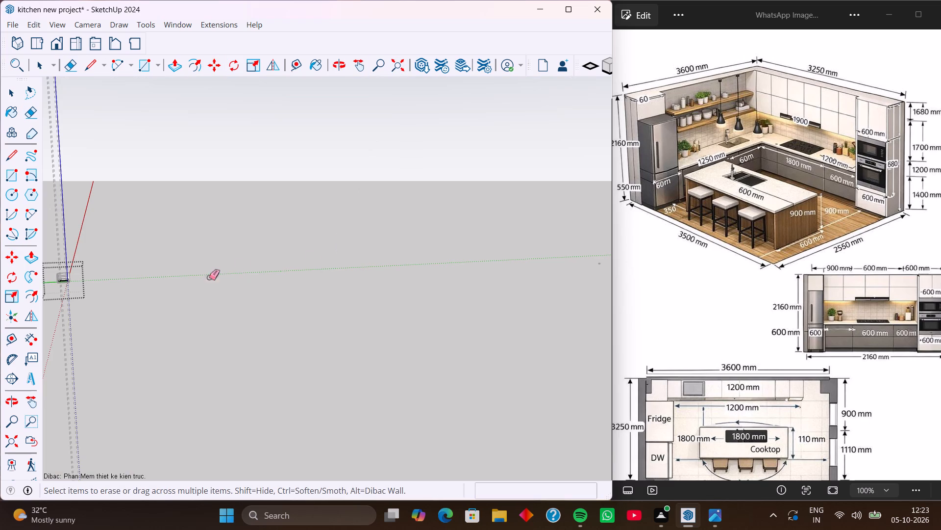
{"action": "middle_click_drag", "start_coordinate": [273, 291], "coordinate": [562, 359], "text": "shift"}
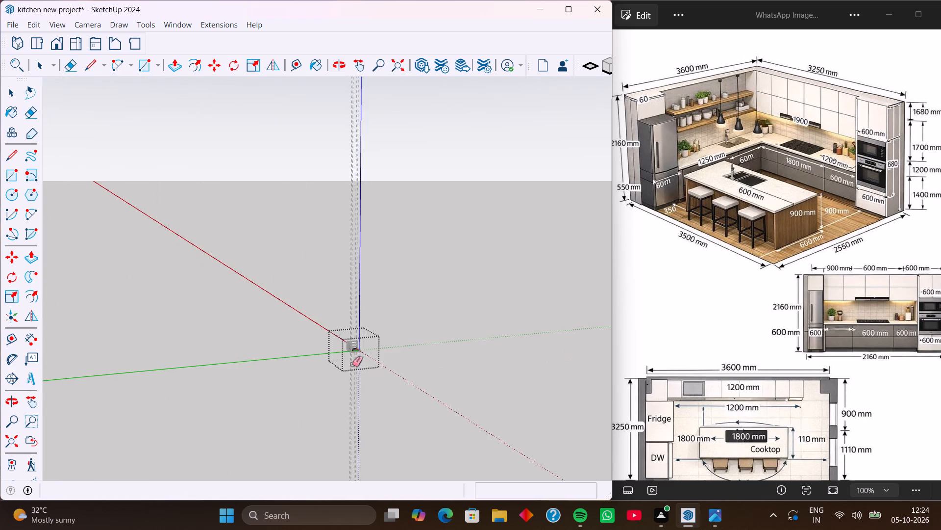
{"action": "scroll", "coordinate": [347, 362], "scroll_direction": "up", "scroll_amount": 11}
{"action": "middle_click_drag", "start_coordinate": [376, 353], "coordinate": [320, 355]}
{"action": "scroll", "coordinate": [344, 348], "scroll_direction": "up", "scroll_amount": 8}
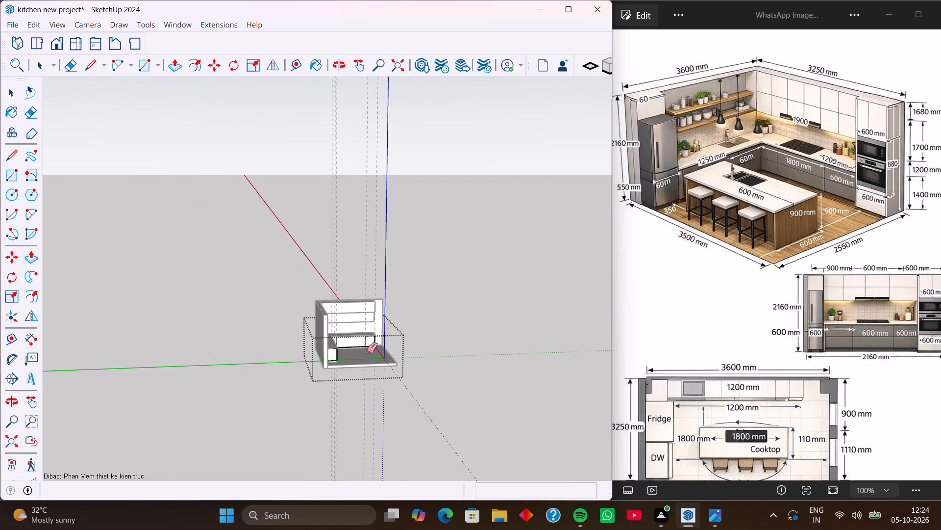
{"action": "scroll", "coordinate": [367, 350], "scroll_direction": "up", "scroll_amount": 20}
{"action": "scroll", "coordinate": [367, 350], "scroll_direction": "up", "scroll_amount": 8}
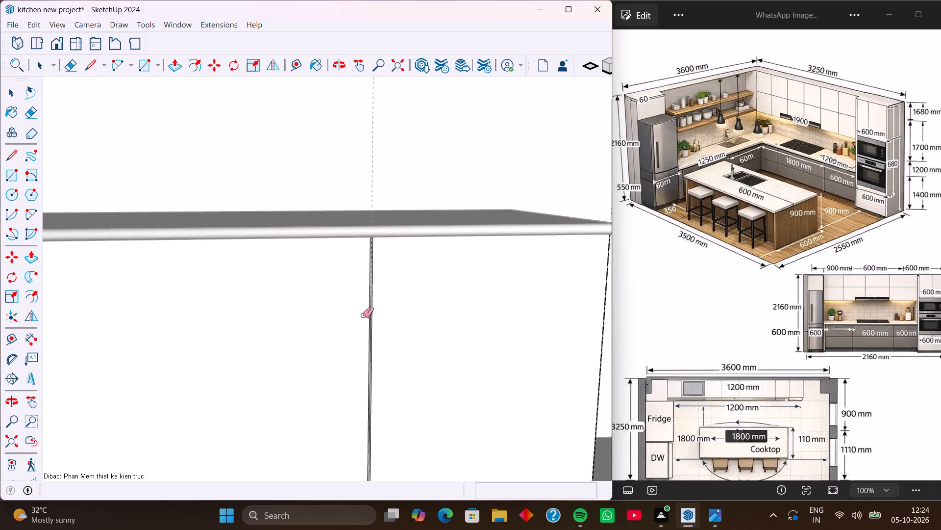
{"action": "scroll", "coordinate": [363, 315], "scroll_direction": "up", "scroll_amount": 20}
{"action": "scroll", "coordinate": [363, 315], "scroll_direction": "up", "scroll_amount": 4}
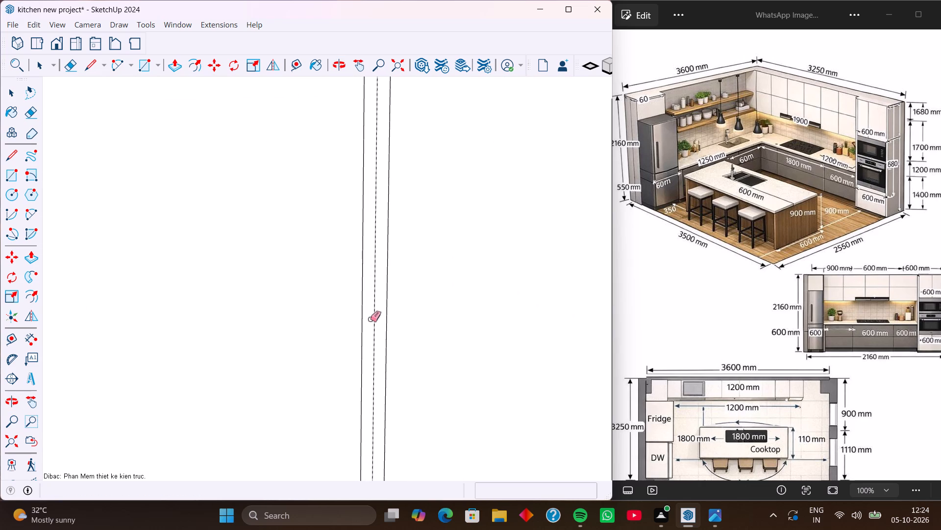
{"action": "left_click_drag", "start_coordinate": [370, 319], "coordinate": [375, 321]}
Close the base cabinet group to return to editing the whole model.
{"action": "key", "text": "space"}
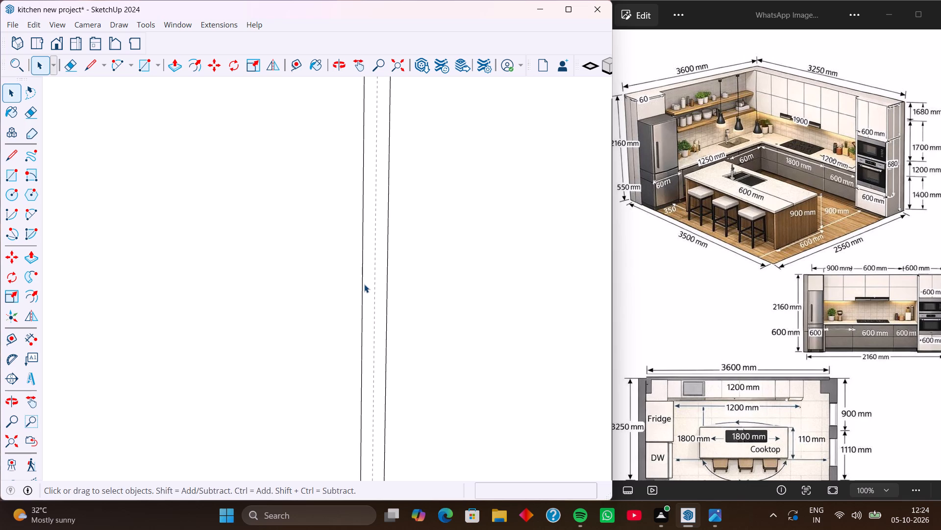
{"action": "scroll", "coordinate": [364, 284], "scroll_direction": "up", "scroll_amount": 1}
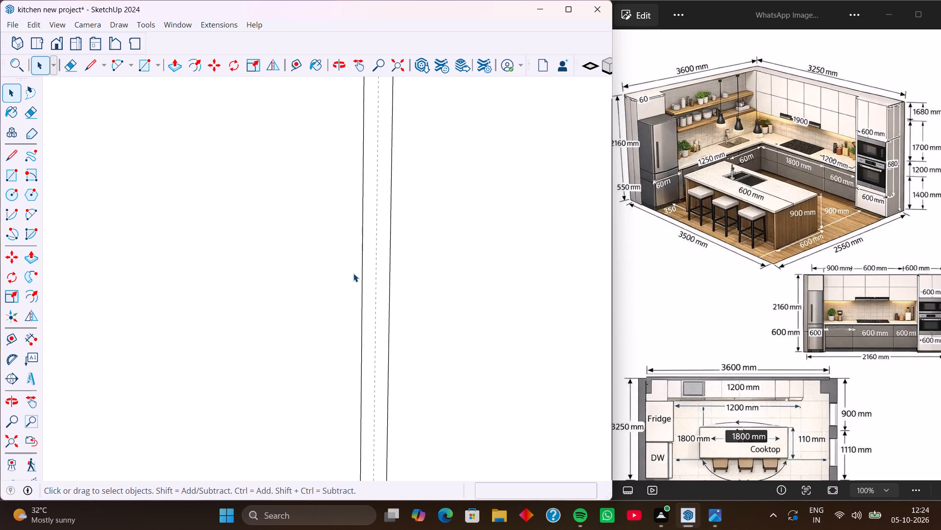
{"action": "scroll", "coordinate": [257, 205], "scroll_direction": "down", "scroll_amount": 20}
{"action": "scroll", "coordinate": [257, 205], "scroll_direction": "down", "scroll_amount": 7}
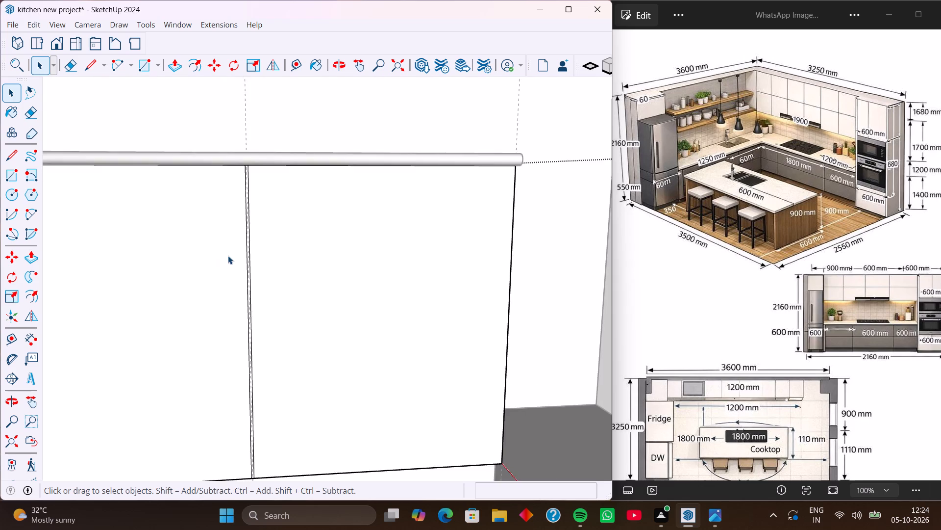
{"action": "scroll", "coordinate": [228, 256], "scroll_direction": "down", "scroll_amount": 5}
{"action": "left_click", "coordinate": [525, 284]}
{"action": "left_click", "coordinate": [530, 214]}
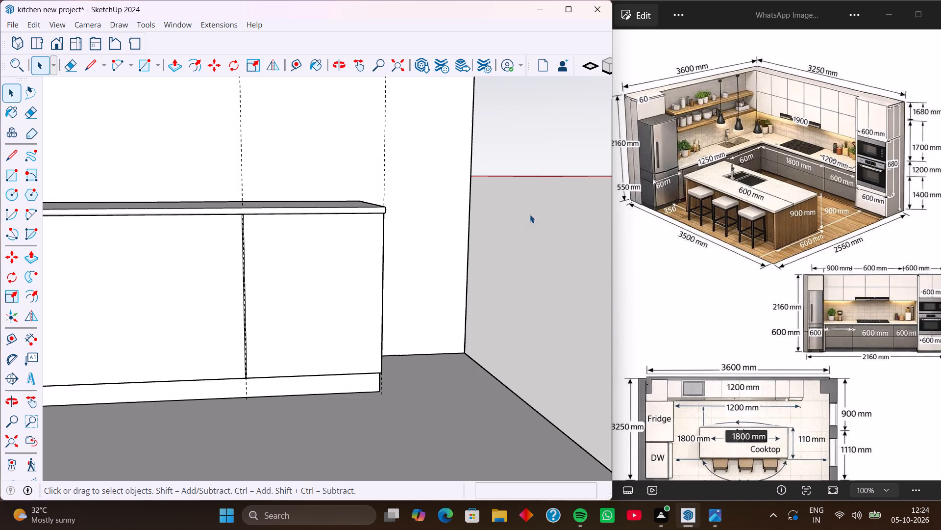
Delete all construction guides from the model.
{"action": "middle_click_drag", "start_coordinate": [520, 265], "coordinate": [458, 263]}
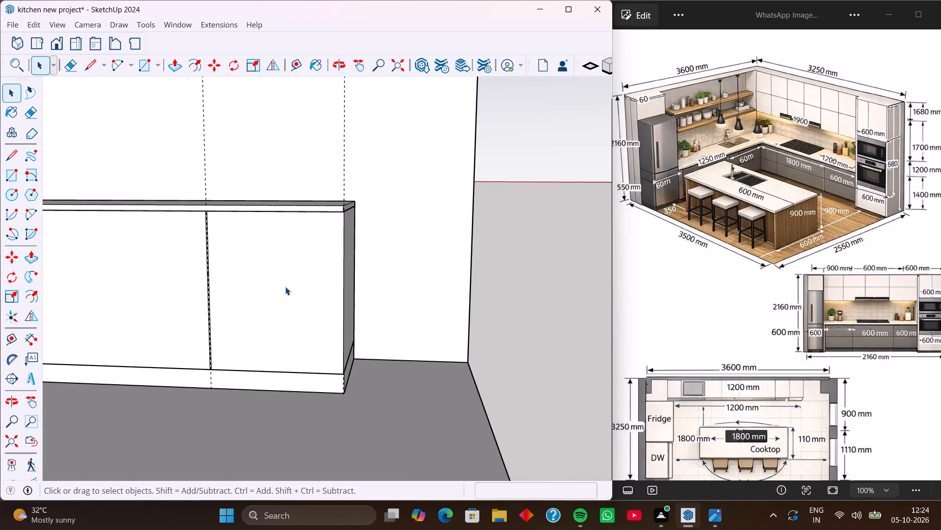
{"action": "middle_click_drag", "start_coordinate": [285, 287], "coordinate": [431, 308], "text": "shift"}
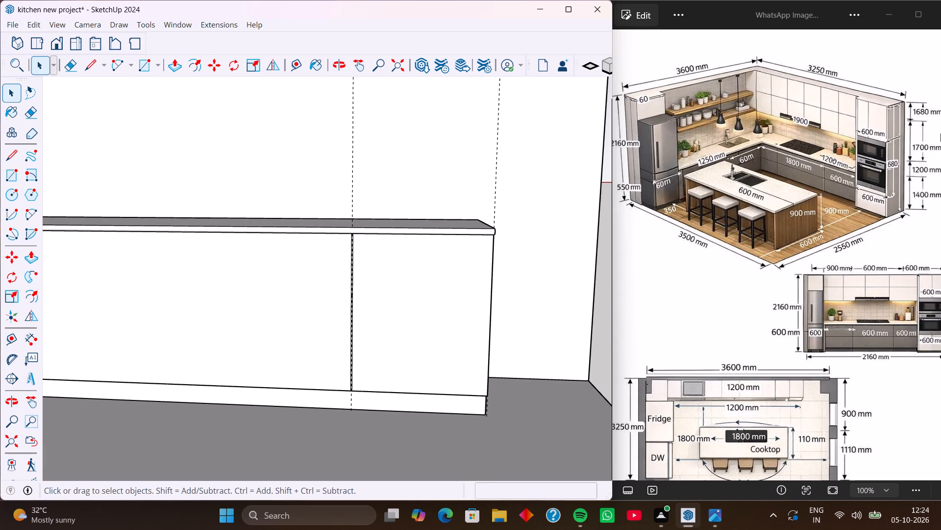
{"action": "left_click", "coordinate": [34, 25]}
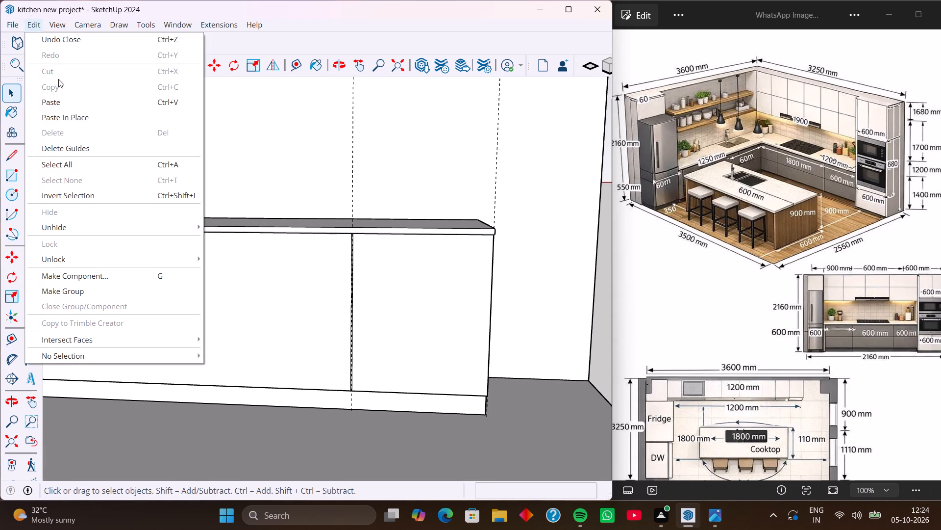
{"action": "left_click", "coordinate": [89, 149]}
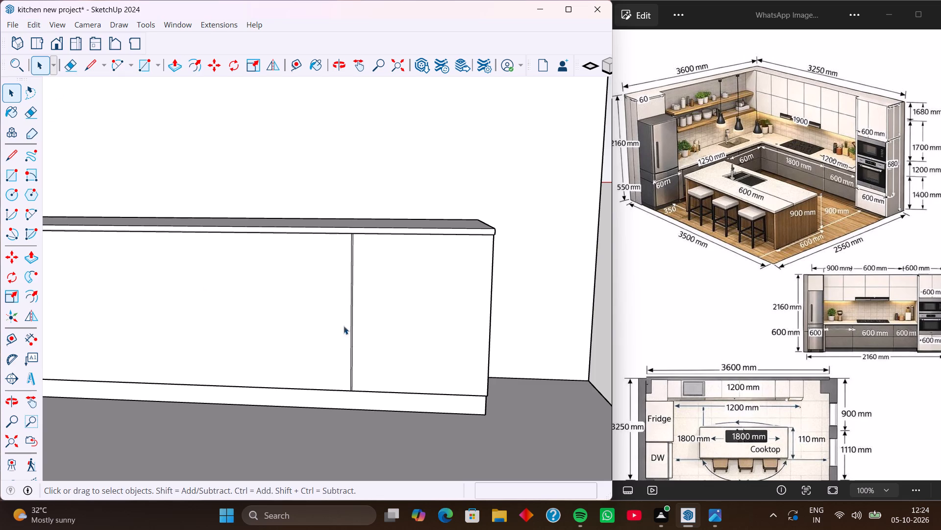
Open the base cabinet group for editing and select the front panel nearest the open end of the green-axis run.
{"action": "scroll", "coordinate": [419, 319], "scroll_direction": "up", "scroll_amount": 2}
{"action": "middle_click", "coordinate": [419, 319]}
{"action": "left_click", "coordinate": [419, 319]}
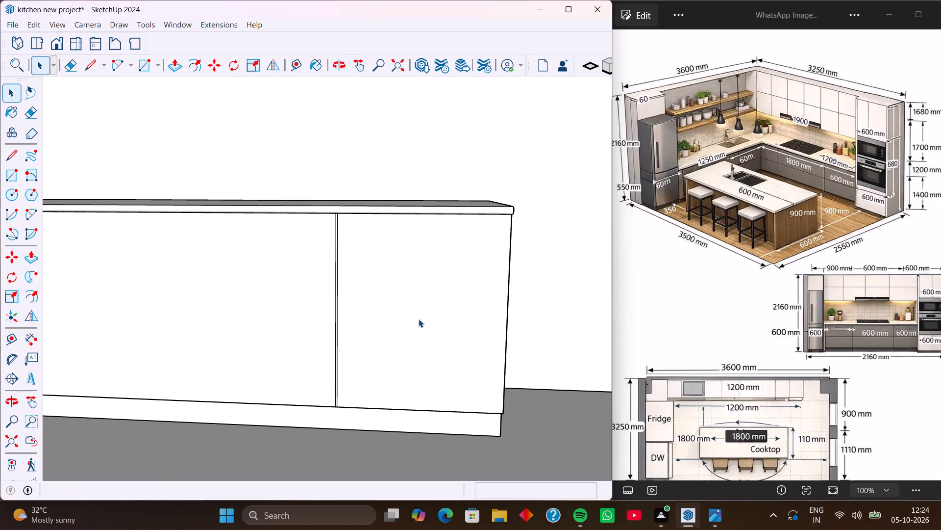
{"action": "triple_click", "coordinate": [419, 319]}
{"action": "left_click", "coordinate": [406, 315]}
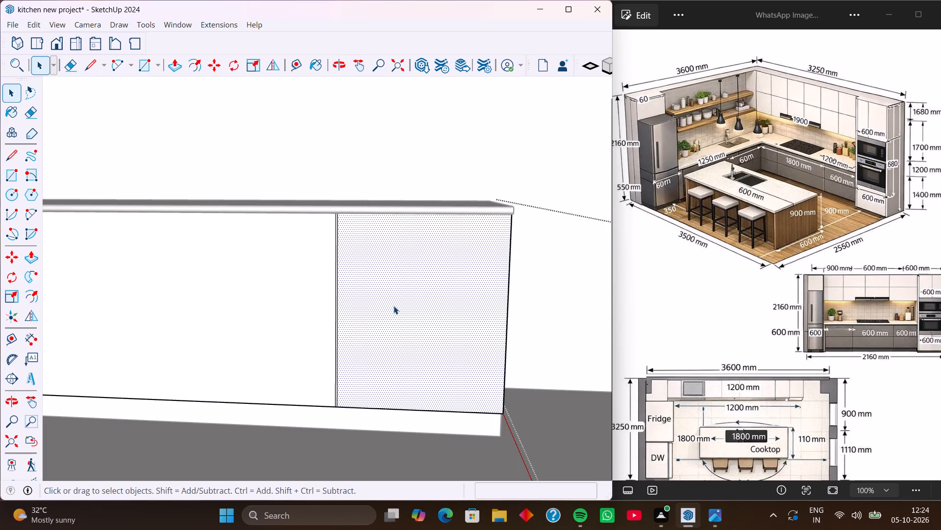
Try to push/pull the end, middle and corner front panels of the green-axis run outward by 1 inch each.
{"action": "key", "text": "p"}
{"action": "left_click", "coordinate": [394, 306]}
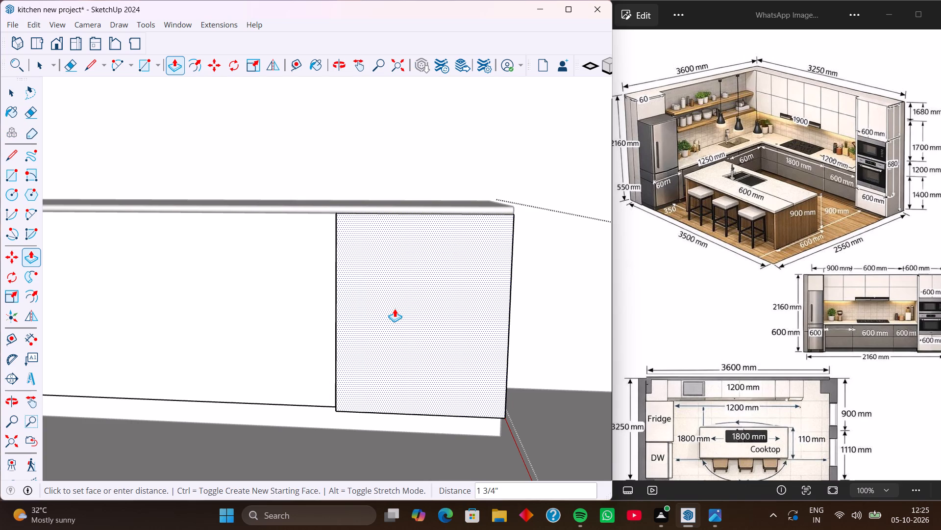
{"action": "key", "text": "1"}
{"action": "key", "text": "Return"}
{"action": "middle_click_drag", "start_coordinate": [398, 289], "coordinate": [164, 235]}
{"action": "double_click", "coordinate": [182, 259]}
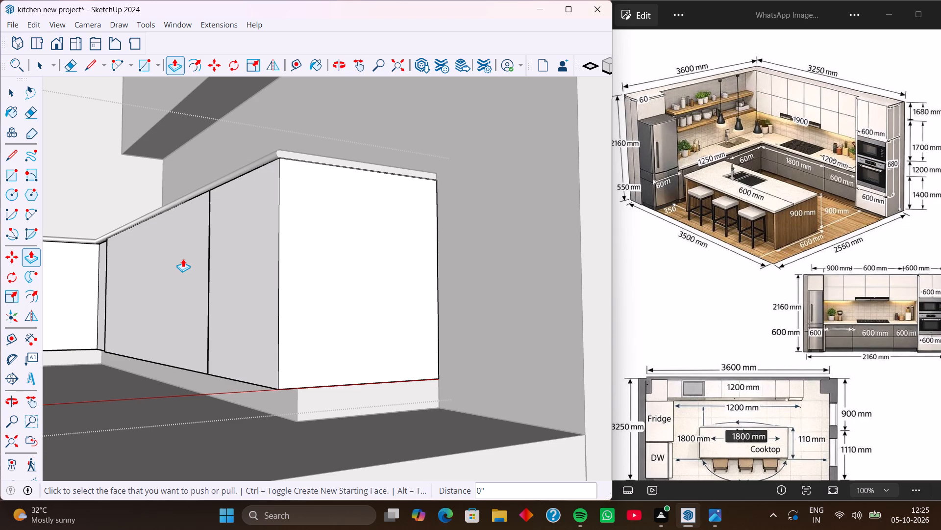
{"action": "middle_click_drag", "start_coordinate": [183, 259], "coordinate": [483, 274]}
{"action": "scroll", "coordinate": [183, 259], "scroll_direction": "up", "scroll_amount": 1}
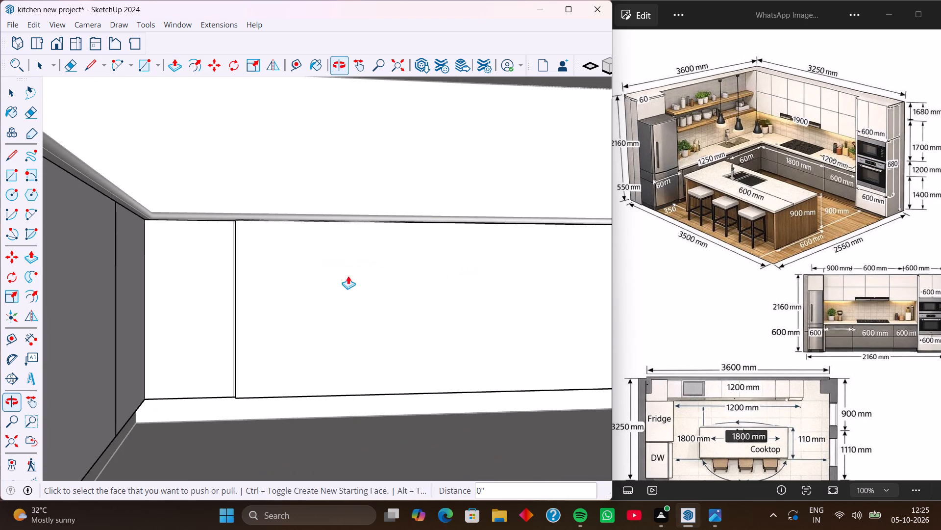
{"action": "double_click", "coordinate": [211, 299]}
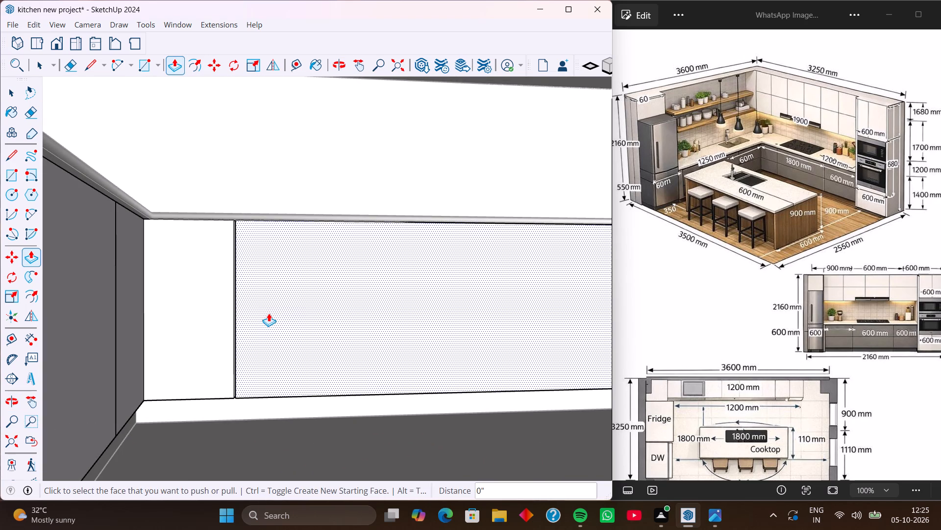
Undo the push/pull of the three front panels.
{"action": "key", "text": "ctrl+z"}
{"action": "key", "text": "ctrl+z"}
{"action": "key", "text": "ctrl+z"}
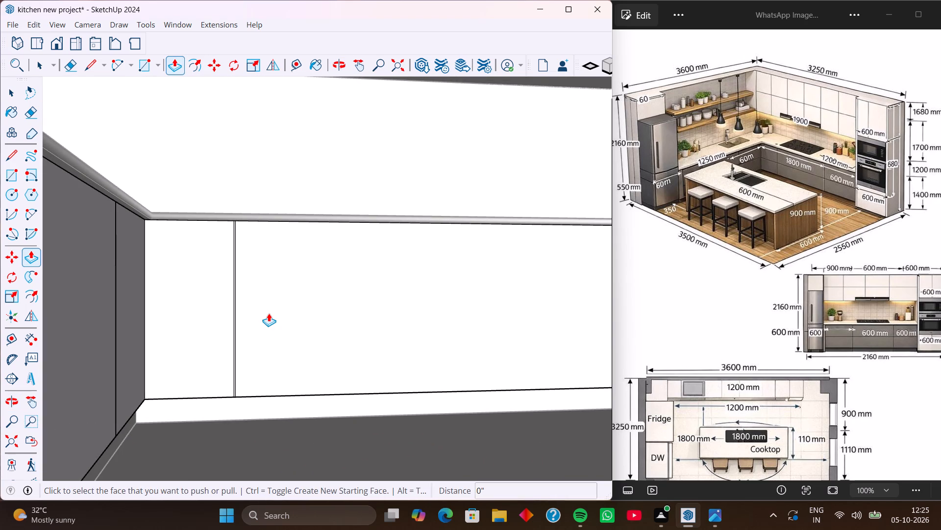
Copy the bottom edge of the wide middle front panel up about 1' 2" to divide the panel horizontally.
{"action": "scroll", "coordinate": [198, 308], "scroll_direction": "down", "scroll_amount": 6}
{"action": "scroll", "coordinate": [507, 322], "scroll_direction": "up", "scroll_amount": 7}
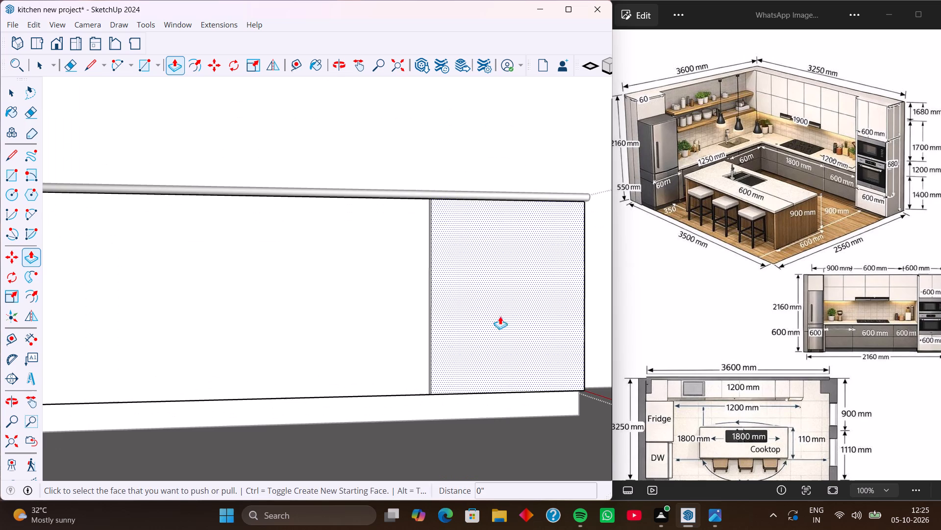
{"action": "middle_click_drag", "start_coordinate": [491, 306], "coordinate": [326, 292]}
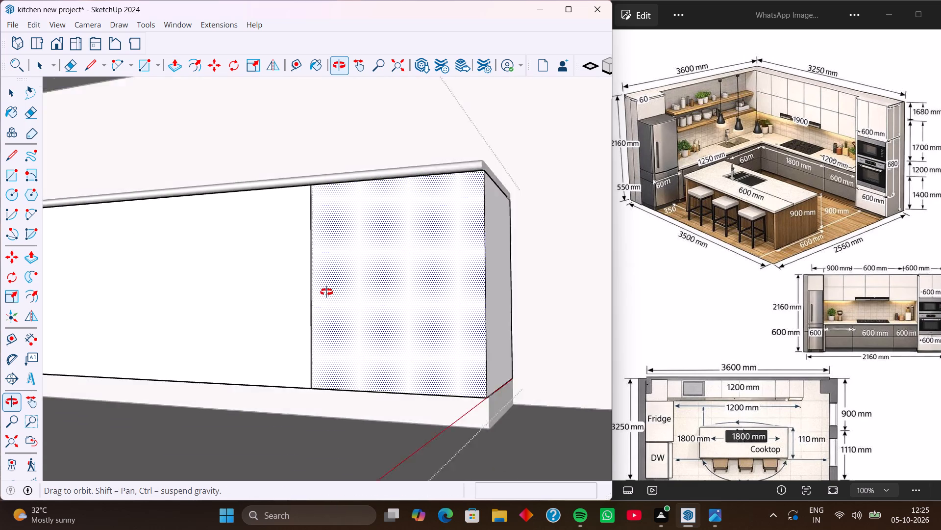
{"action": "middle_click_drag", "start_coordinate": [326, 292], "coordinate": [383, 296]}
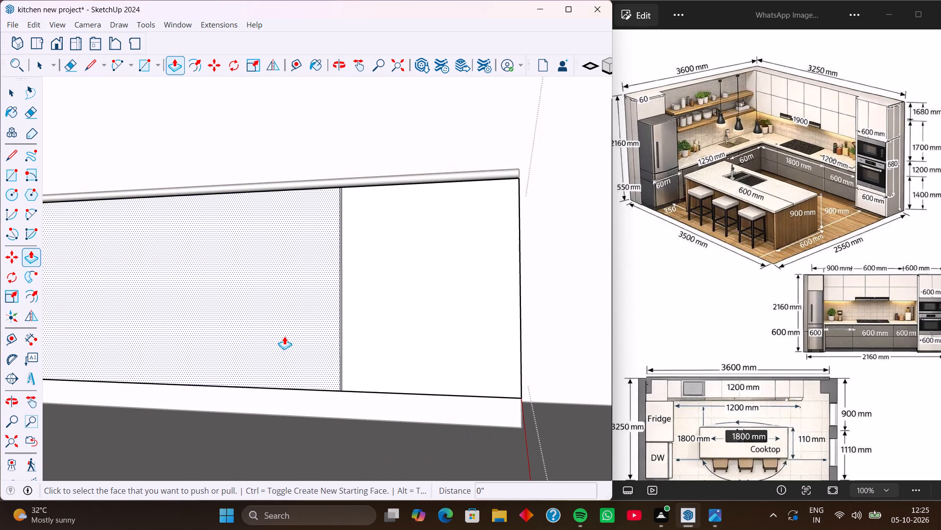
{"action": "middle_click_drag", "start_coordinate": [270, 342], "coordinate": [378, 346], "text": "shift"}
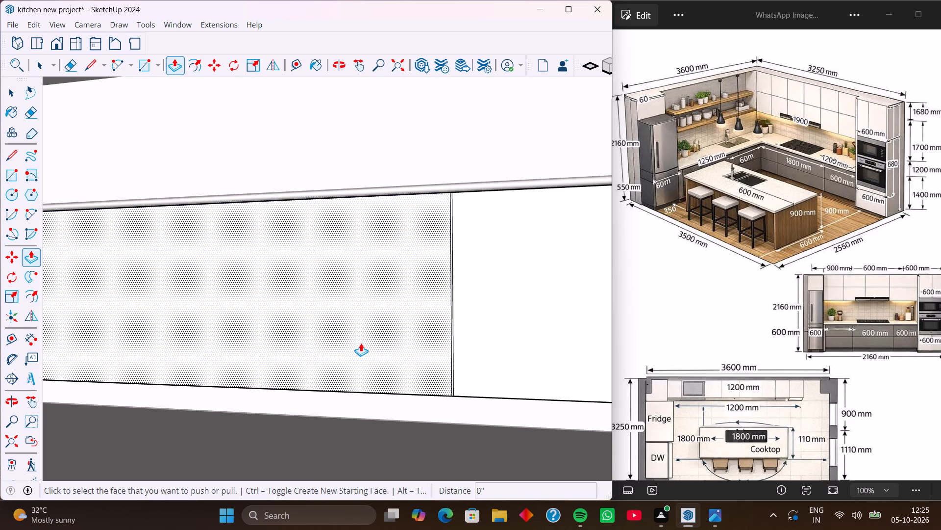
{"action": "key", "text": "space"}
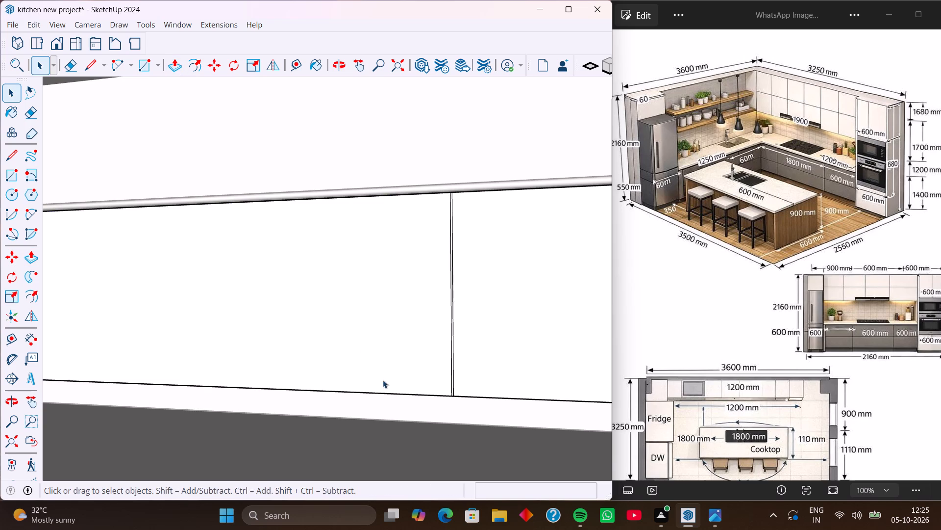
{"action": "left_click", "coordinate": [388, 392]}
{"action": "middle_click_drag", "start_coordinate": [381, 375], "coordinate": [474, 379]}
{"action": "scroll", "coordinate": [346, 360], "scroll_direction": "down", "scroll_amount": 2}
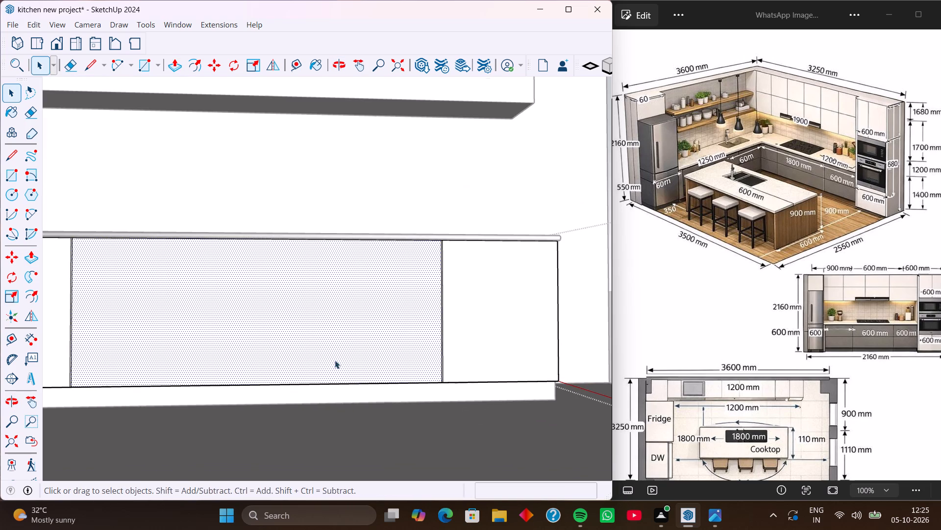
{"action": "scroll", "coordinate": [335, 360], "scroll_direction": "down", "scroll_amount": 1}
{"action": "scroll", "coordinate": [378, 386], "scroll_direction": "up", "scroll_amount": 4}
{"action": "left_click", "coordinate": [380, 382]}
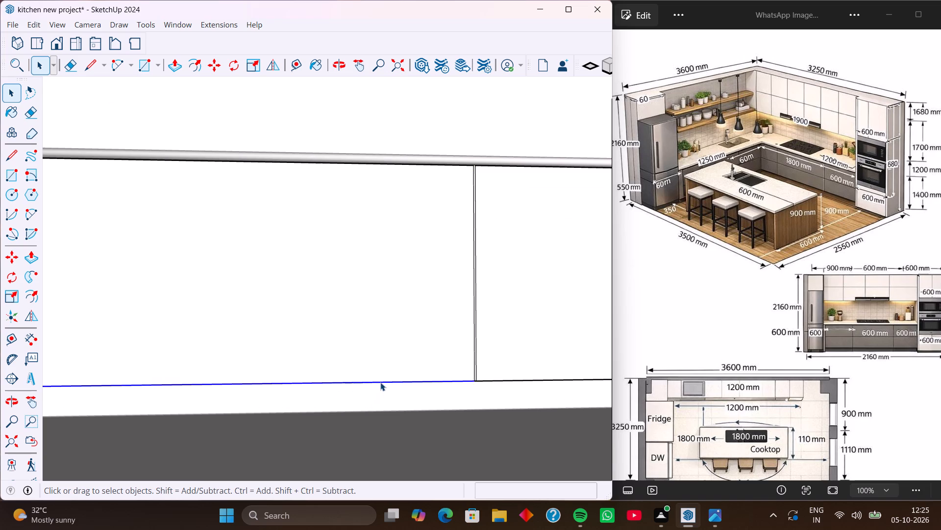
{"action": "middle_click_drag", "start_coordinate": [380, 382], "coordinate": [381, 408]}
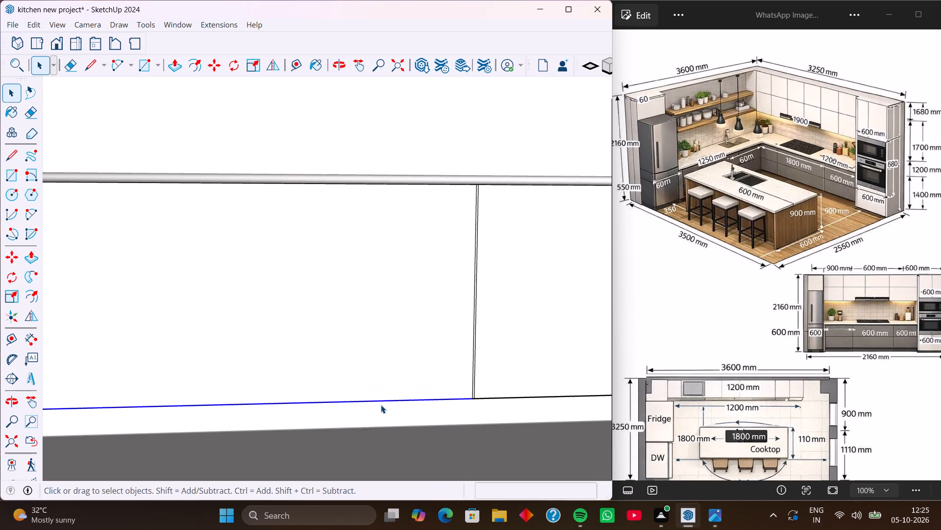
{"action": "key", "text": "m"}
{"action": "left_click", "coordinate": [473, 399]}
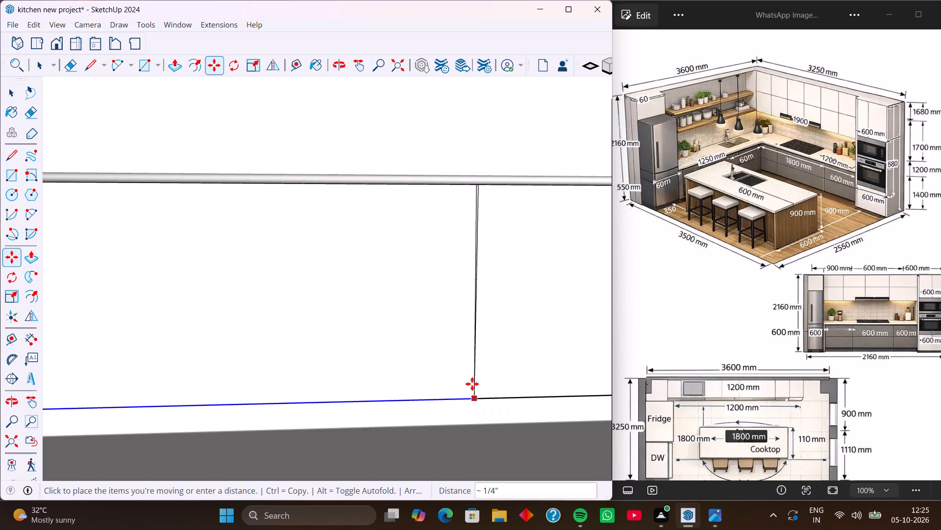
{"action": "left_click", "coordinate": [476, 294]}
Copy the bottom edge of the end front panel up 1' 2", level with the middle panel's horizontal divider.
{"action": "scroll", "coordinate": [316, 337], "scroll_direction": "down", "scroll_amount": 5}
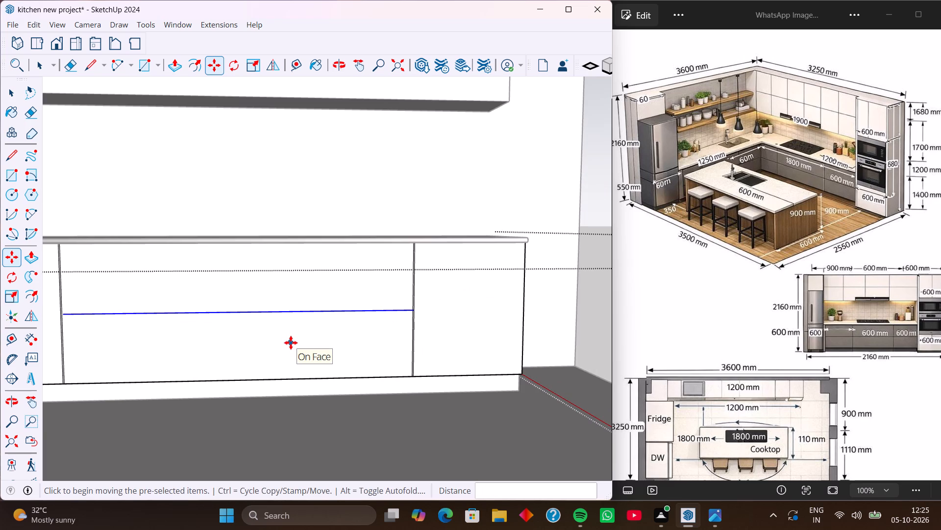
{"action": "middle_click_drag", "start_coordinate": [389, 356], "coordinate": [354, 356]}
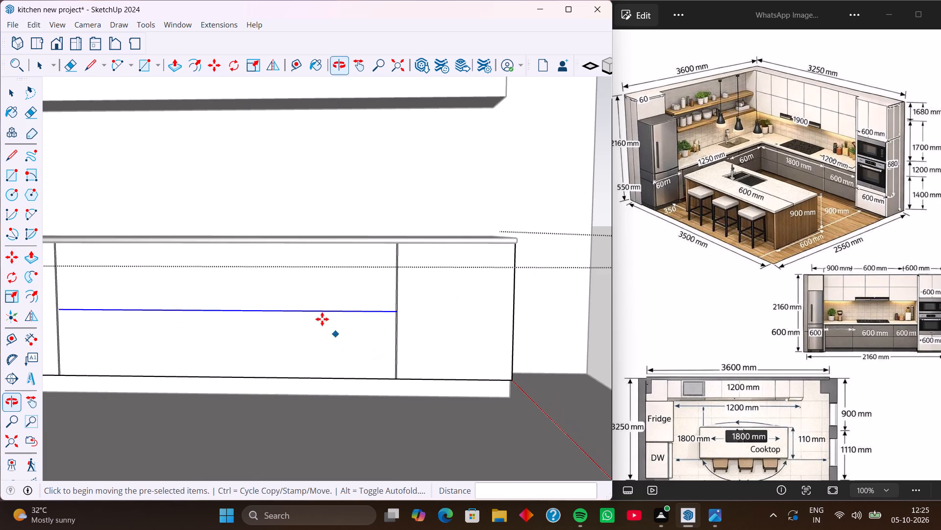
{"action": "scroll", "coordinate": [361, 324], "scroll_direction": "up", "scroll_amount": 7}
{"action": "scroll", "coordinate": [308, 320], "scroll_direction": "up", "scroll_amount": 3}
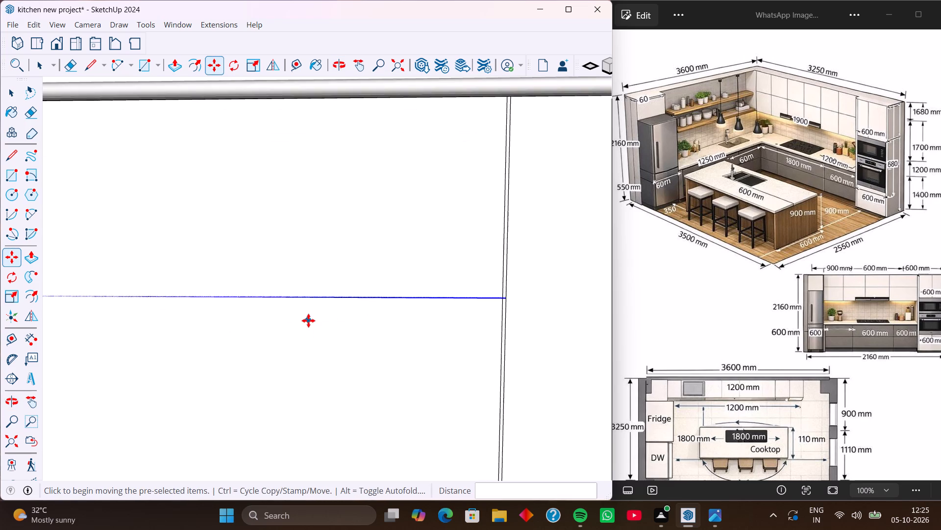
{"action": "scroll", "coordinate": [308, 320], "scroll_direction": "down", "scroll_amount": 4}
{"action": "middle_click_drag", "start_coordinate": [433, 345], "coordinate": [360, 329], "text": "shift"}
{"action": "scroll", "coordinate": [429, 361], "scroll_direction": "up", "scroll_amount": 1, "text": "shift"}
{"action": "middle_click_drag", "start_coordinate": [429, 361], "coordinate": [376, 348], "text": "shift"}
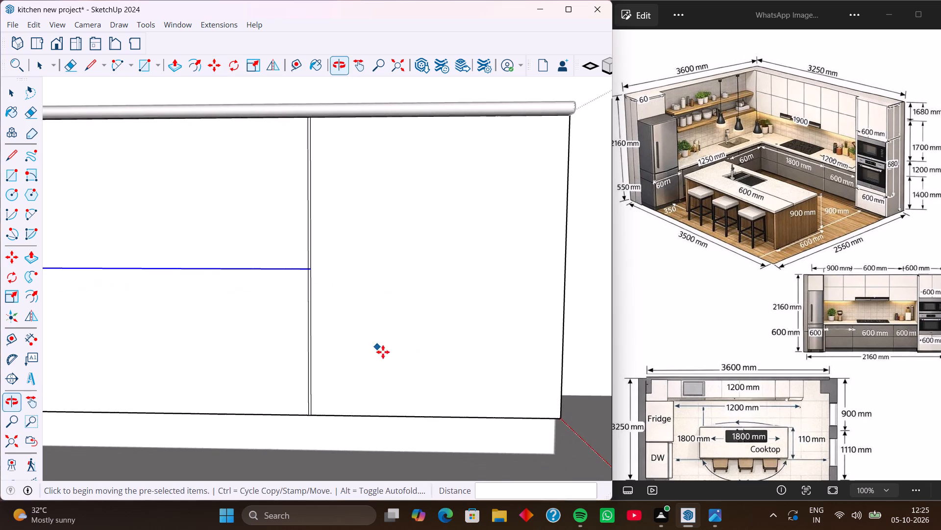
{"action": "key", "text": "space"}
{"action": "left_click", "coordinate": [439, 415]}
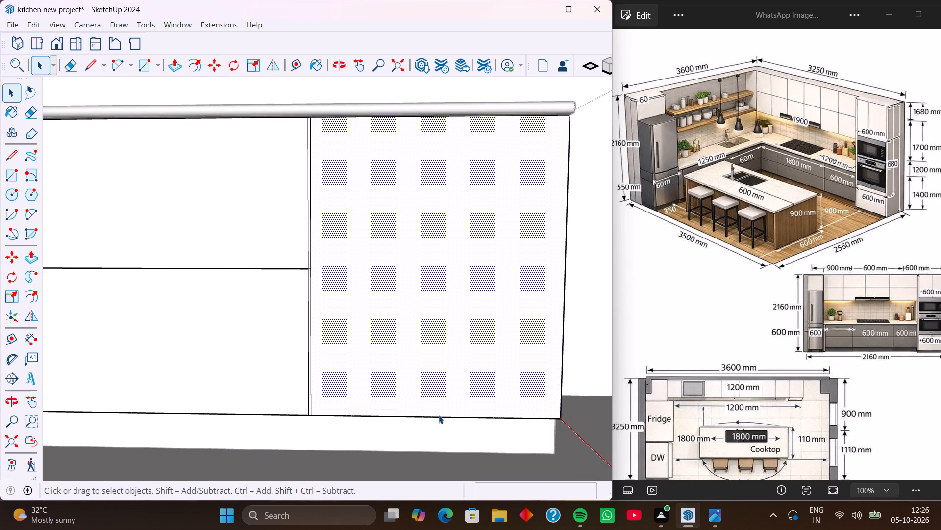
{"action": "left_click", "coordinate": [439, 415]}
{"action": "left_click", "coordinate": [441, 415]}
{"action": "left_click", "coordinate": [444, 416]}
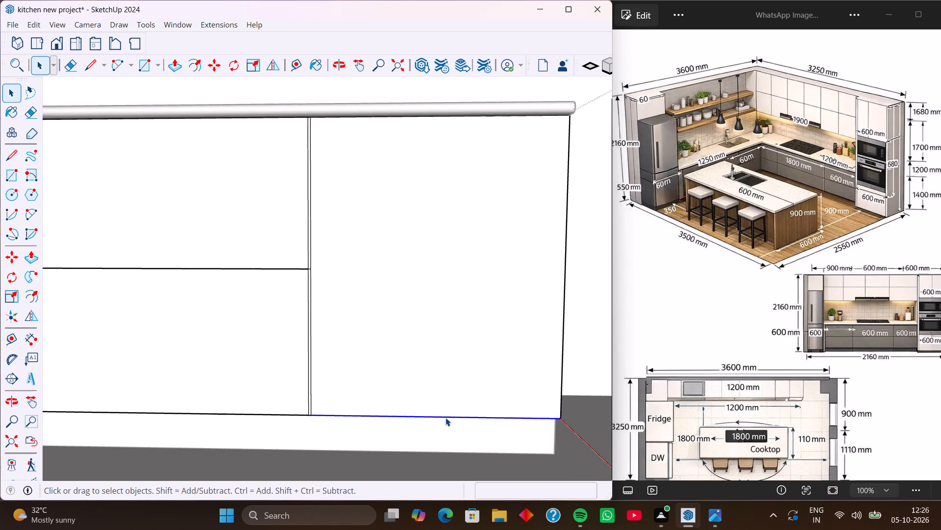
{"action": "key", "text": "m"}
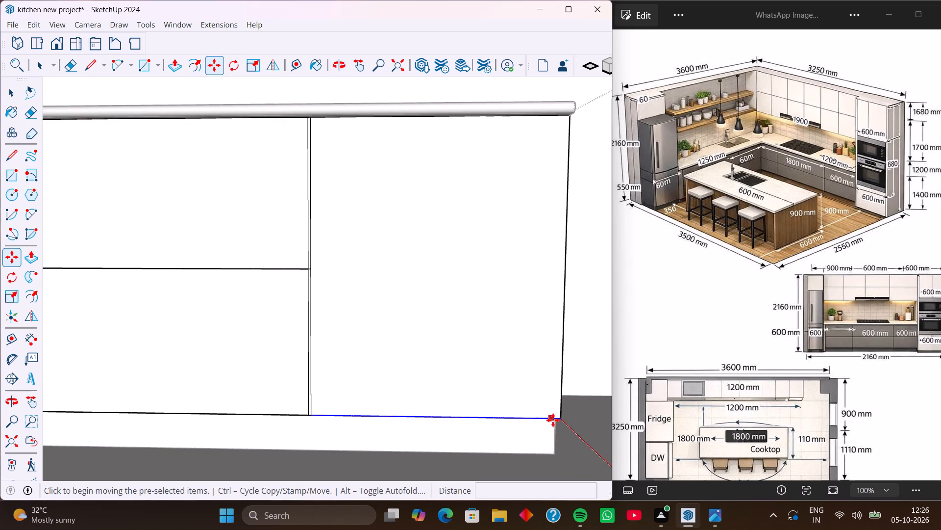
{"action": "left_click", "coordinate": [561, 420]}
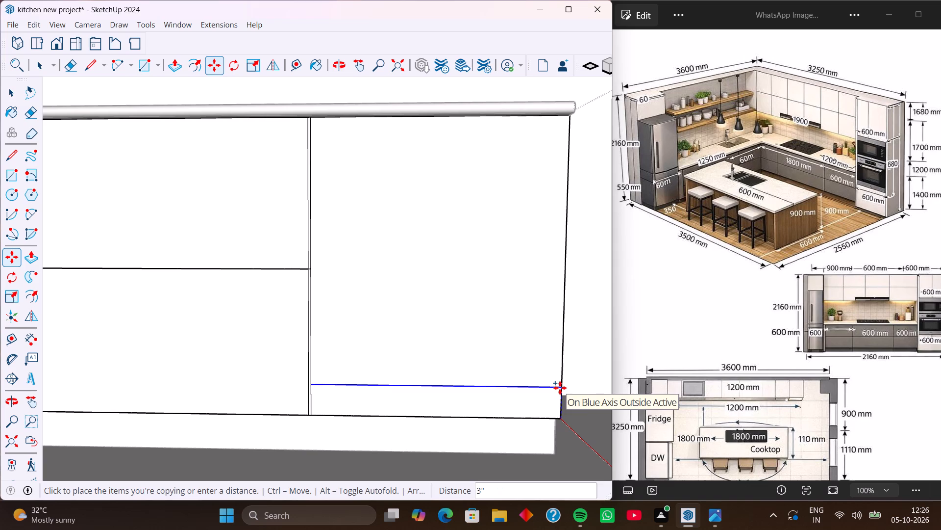
{"action": "left_click", "coordinate": [567, 268]}
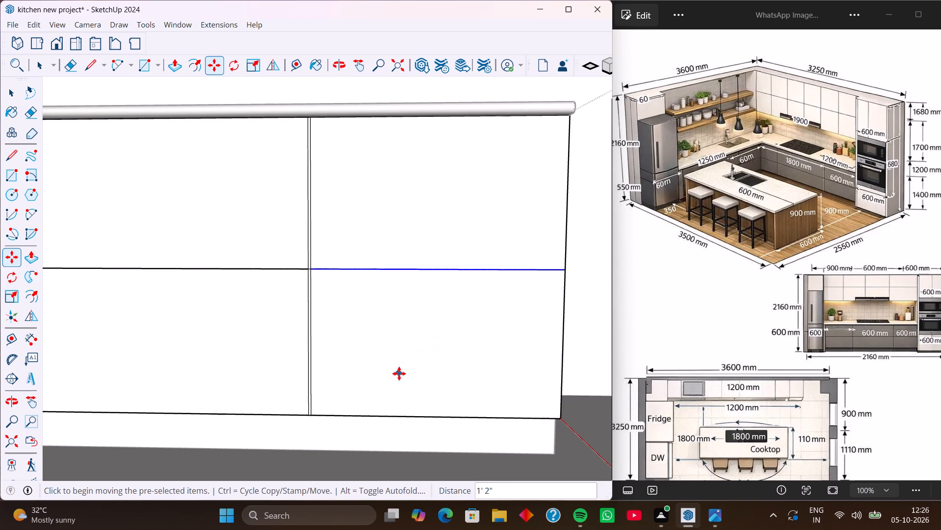
{"action": "key", "text": "space"}
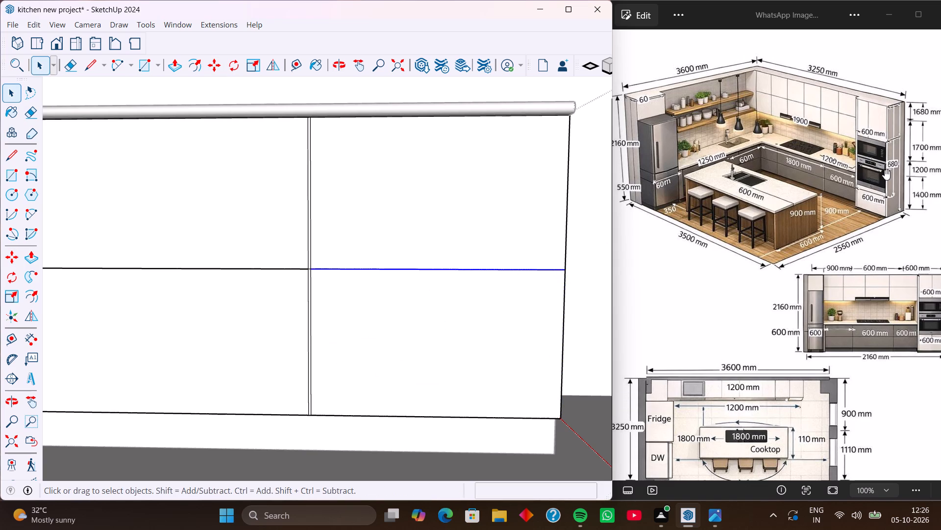
Copy the bottom edge of the corner front panel up 1' 2", level with the middle panel's horizontal divider.
{"action": "scroll", "coordinate": [195, 322], "scroll_direction": "down", "scroll_amount": 3}
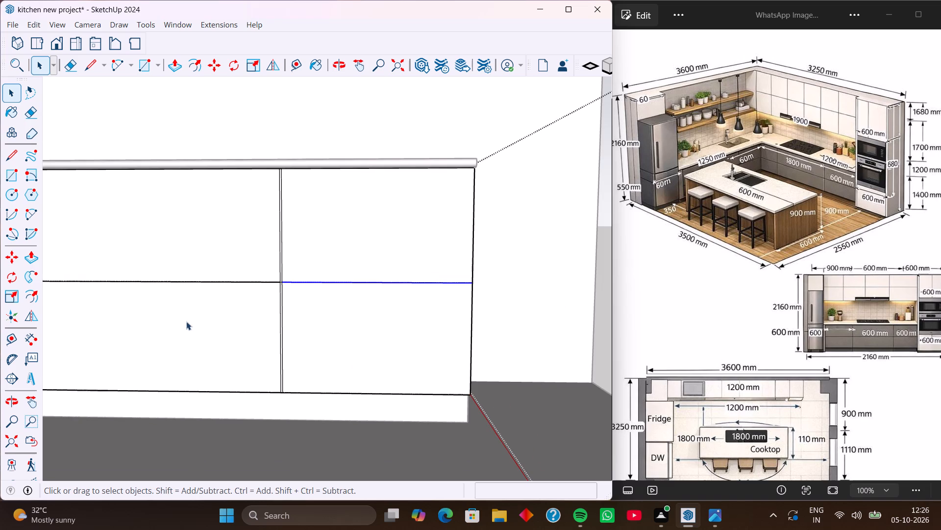
{"action": "middle_click_drag", "start_coordinate": [146, 315], "coordinate": [462, 316], "text": "shift"}
{"action": "middle_click_drag", "start_coordinate": [245, 333], "coordinate": [484, 324], "text": "shift"}
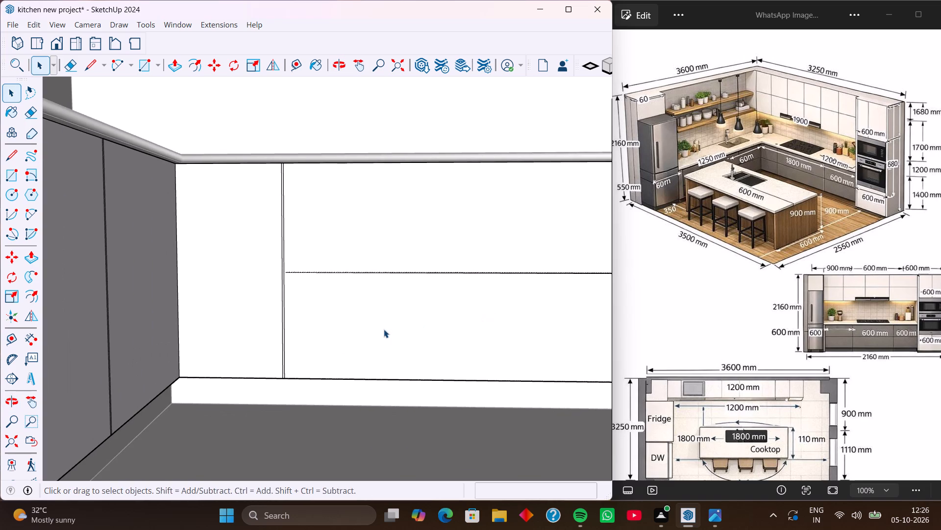
{"action": "middle_click_drag", "start_coordinate": [305, 355], "coordinate": [347, 352]}
{"action": "scroll", "coordinate": [308, 373], "scroll_direction": "up", "scroll_amount": 2}
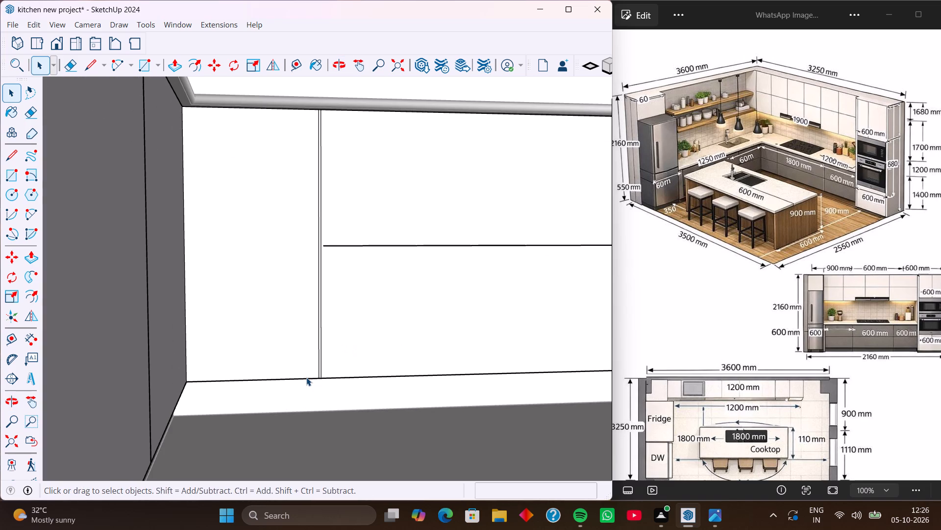
{"action": "left_click", "coordinate": [306, 377]}
{"action": "left_click", "coordinate": [306, 377]}
{"action": "left_click", "coordinate": [308, 377]}
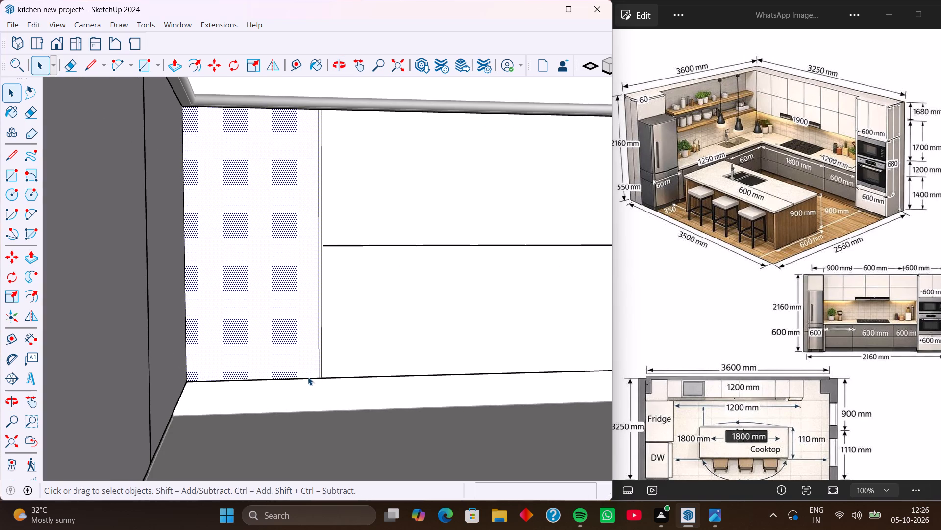
{"action": "left_click", "coordinate": [309, 378]}
{"action": "key", "text": "m"}
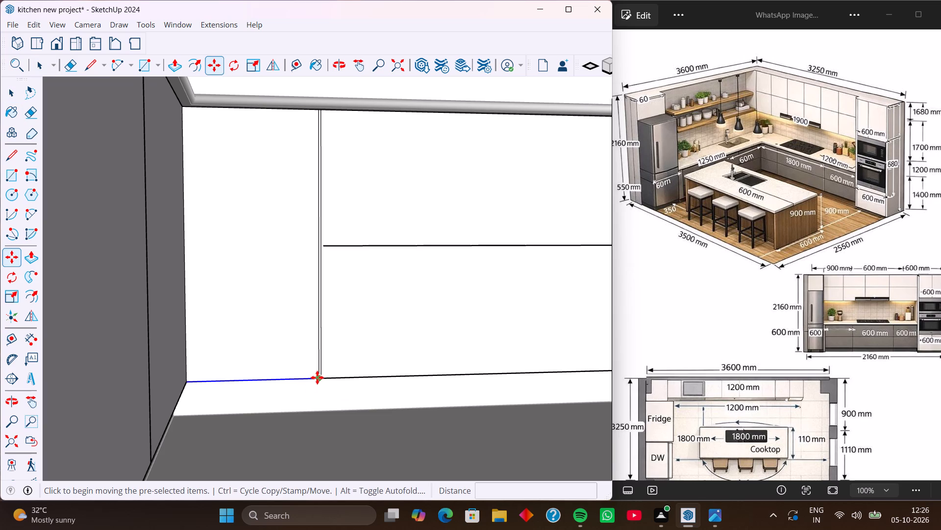
{"action": "left_click", "coordinate": [318, 378]}
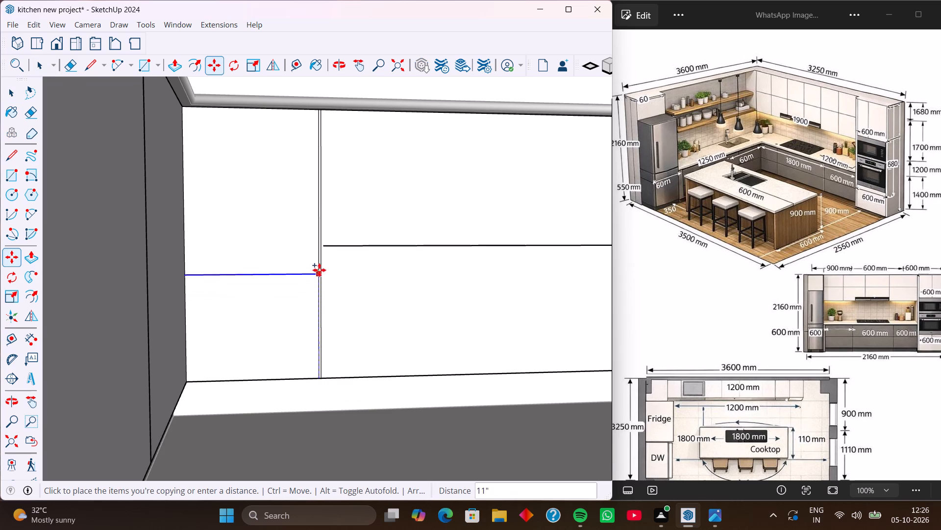
{"action": "left_click", "coordinate": [320, 245]}
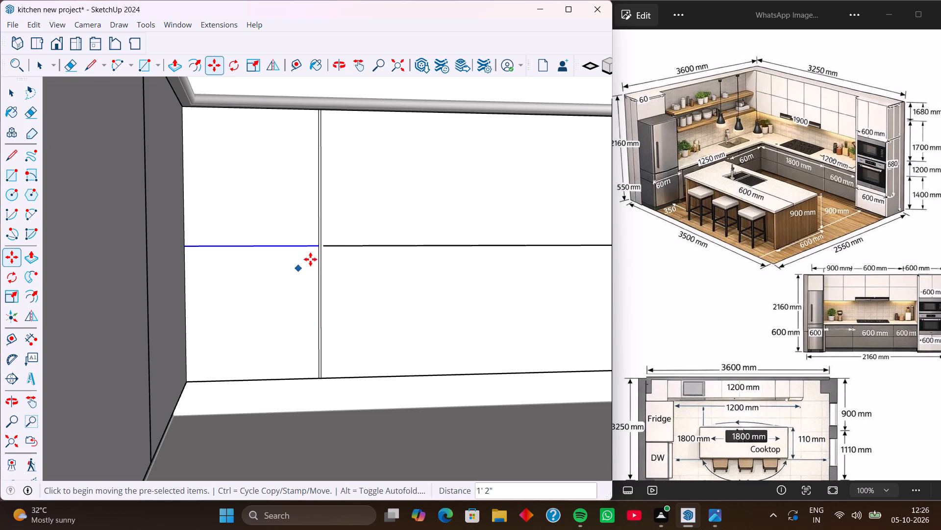
Draw a short line extending the middle panel's divider to its vertical edge beside the corner panel.
{"action": "scroll", "coordinate": [342, 248], "scroll_direction": "up", "scroll_amount": 15}
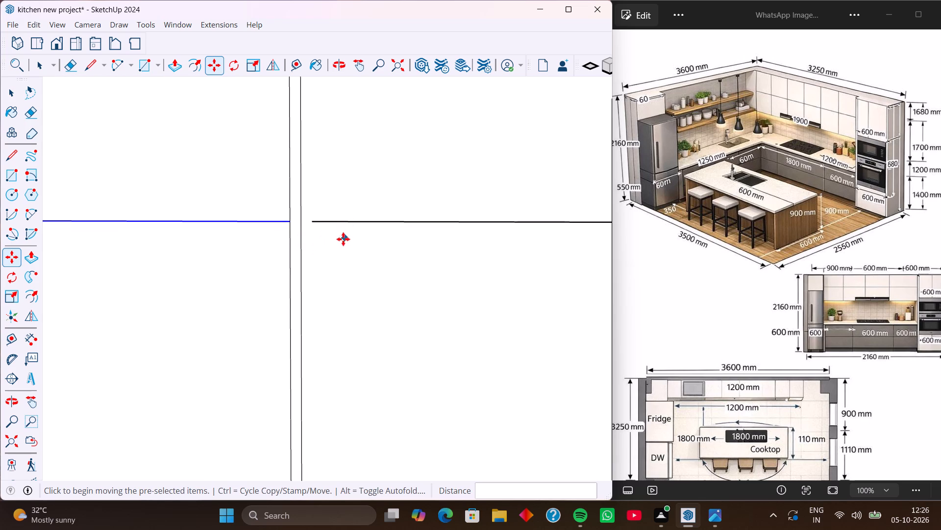
{"action": "key", "text": "space"}
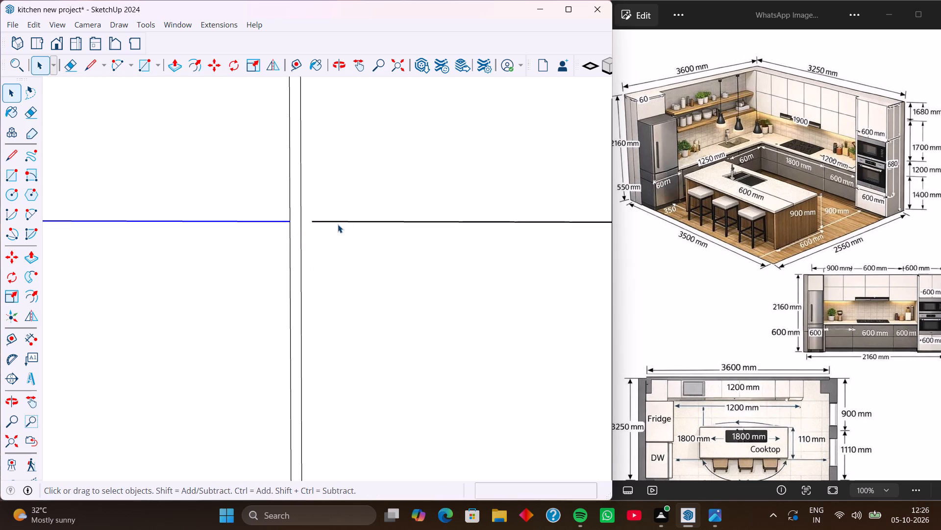
{"action": "key", "text": "l"}
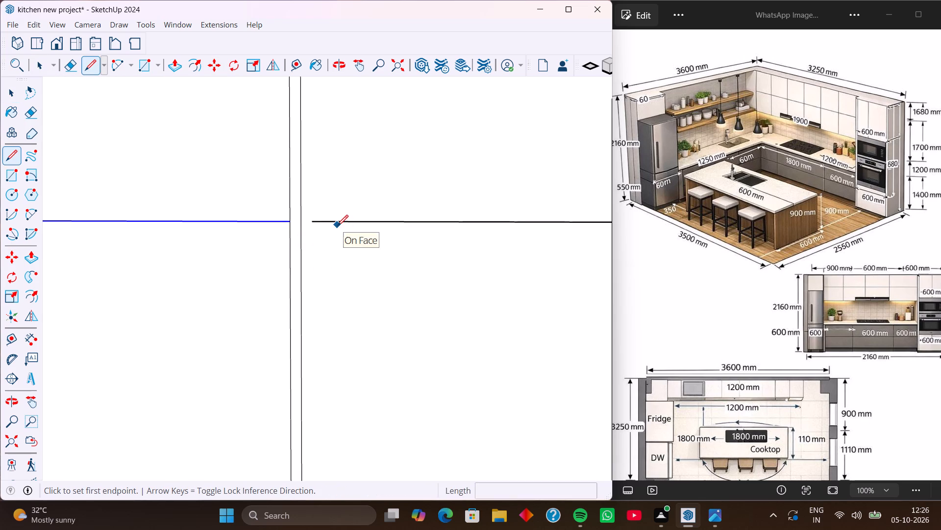
{"action": "left_click", "coordinate": [315, 223]}
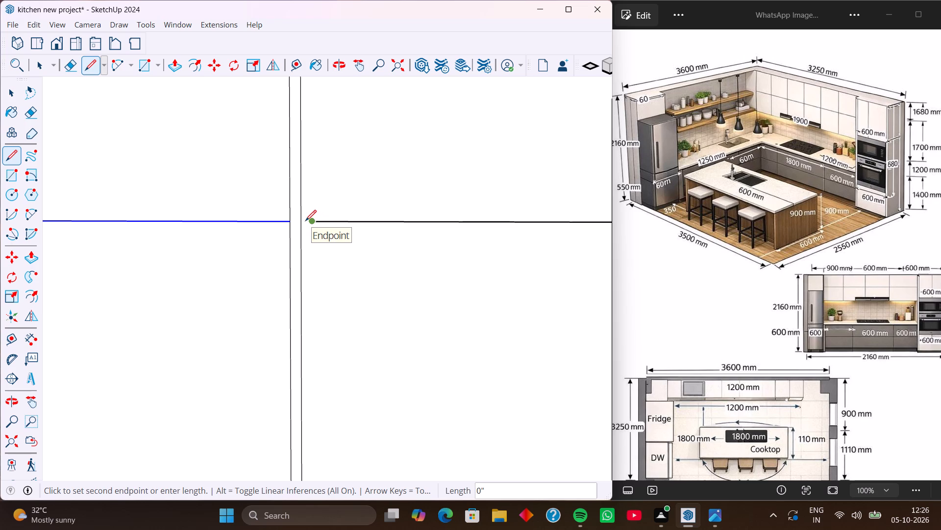
{"action": "left_click", "coordinate": [301, 221]}
{"action": "scroll", "coordinate": [293, 277], "scroll_direction": "down", "scroll_amount": 10}
{"action": "key", "text": "space"}
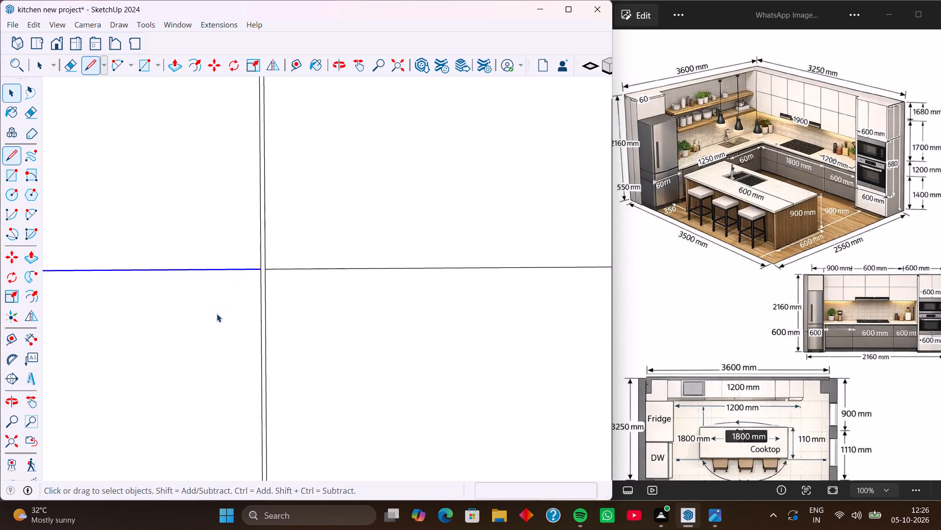
Erase the divider segment crossing the narrow vertical gap between the middle and end front panels.
{"action": "scroll", "coordinate": [190, 315], "scroll_direction": "down", "scroll_amount": 11}
{"action": "middle_click_drag", "start_coordinate": [476, 294], "coordinate": [282, 311], "text": "shift"}
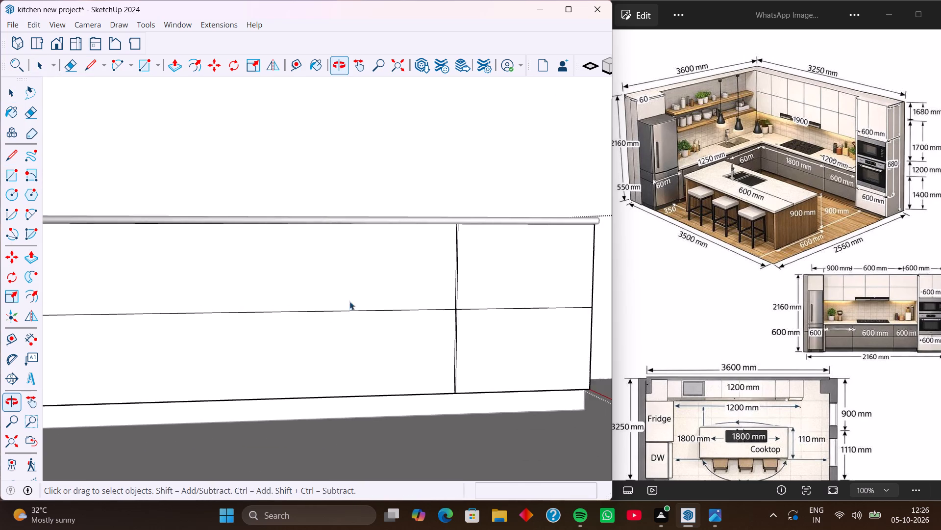
{"action": "scroll", "coordinate": [530, 311], "scroll_direction": "up", "scroll_amount": 20}
{"action": "scroll", "coordinate": [530, 311], "scroll_direction": "up", "scroll_amount": 5}
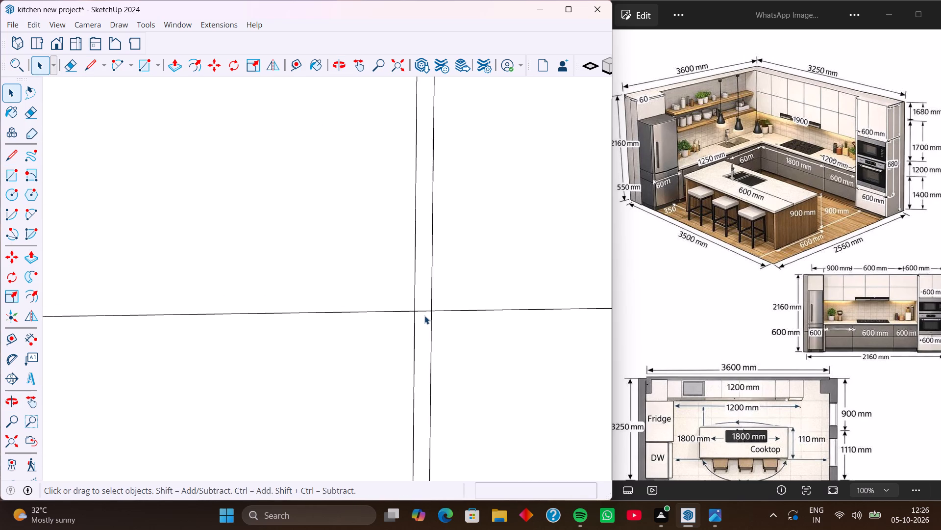
{"action": "scroll", "coordinate": [424, 316], "scroll_direction": "up", "scroll_amount": 3}
{"action": "key", "text": "e"}
{"action": "left_click_drag", "start_coordinate": [423, 299], "coordinate": [422, 319]}
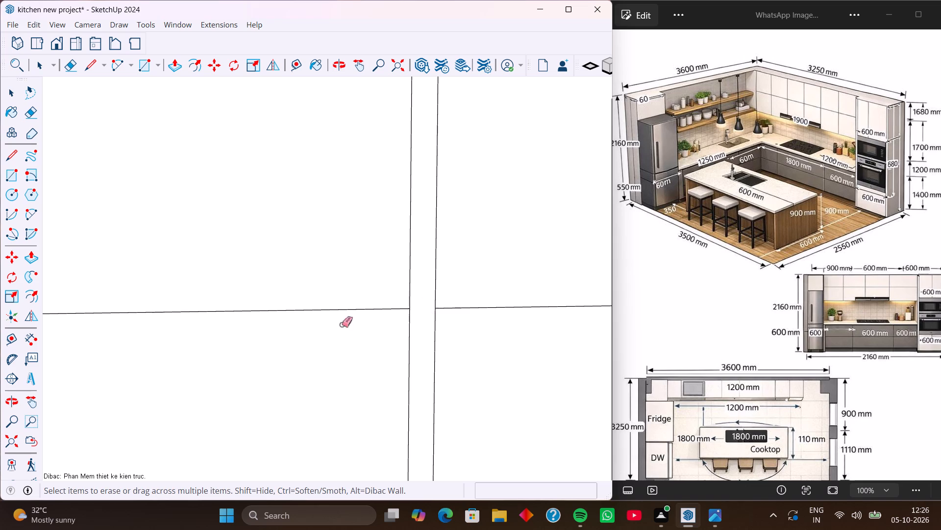
{"action": "scroll", "coordinate": [326, 328], "scroll_direction": "down", "scroll_amount": 20}
{"action": "scroll", "coordinate": [518, 366], "scroll_direction": "down", "scroll_amount": 10}
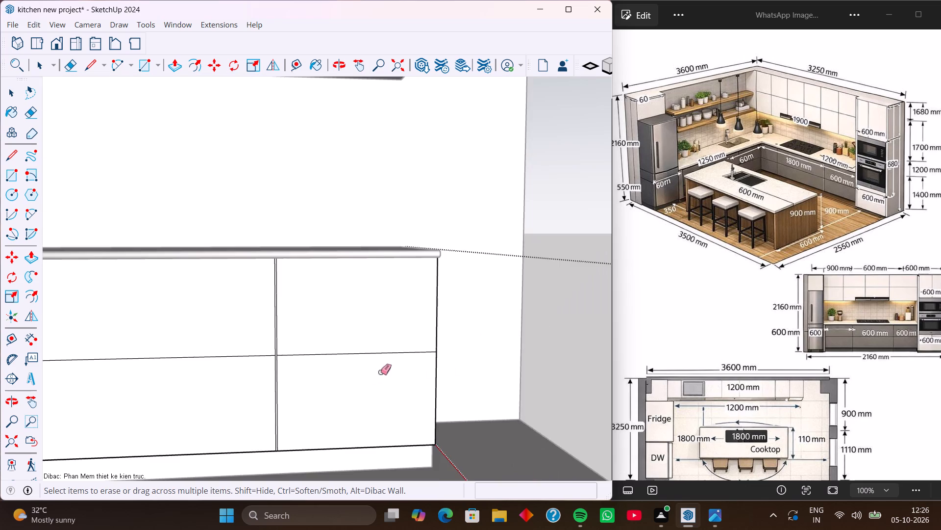
Copy the horizontal dividers of the end, middle and corner front panels 3 mm upward along the blue axis.
{"action": "scroll", "coordinate": [395, 370], "scroll_direction": "up", "scroll_amount": 12}
{"action": "key", "text": "space"}
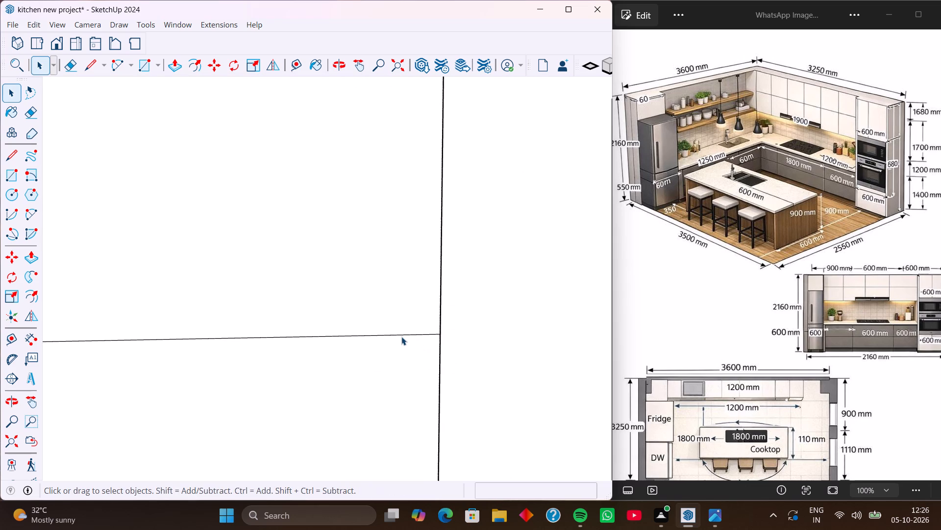
{"action": "left_click", "coordinate": [402, 333]}
{"action": "left_click", "coordinate": [400, 334]}
{"action": "scroll", "coordinate": [351, 355], "scroll_direction": "down", "scroll_amount": 4}
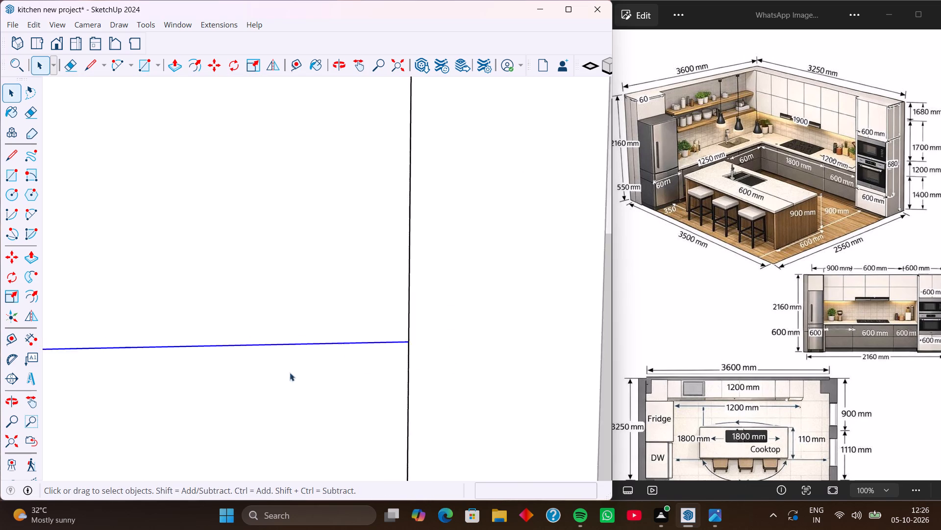
{"action": "scroll", "coordinate": [290, 372], "scroll_direction": "down", "scroll_amount": 6}
{"action": "middle_click_drag", "start_coordinate": [223, 362], "coordinate": [634, 340], "text": "shift"}
{"action": "scroll", "coordinate": [620, 340], "scroll_direction": "down", "scroll_amount": 1, "text": "shift"}
{"action": "scroll", "coordinate": [404, 341], "scroll_direction": "up", "scroll_amount": 4}
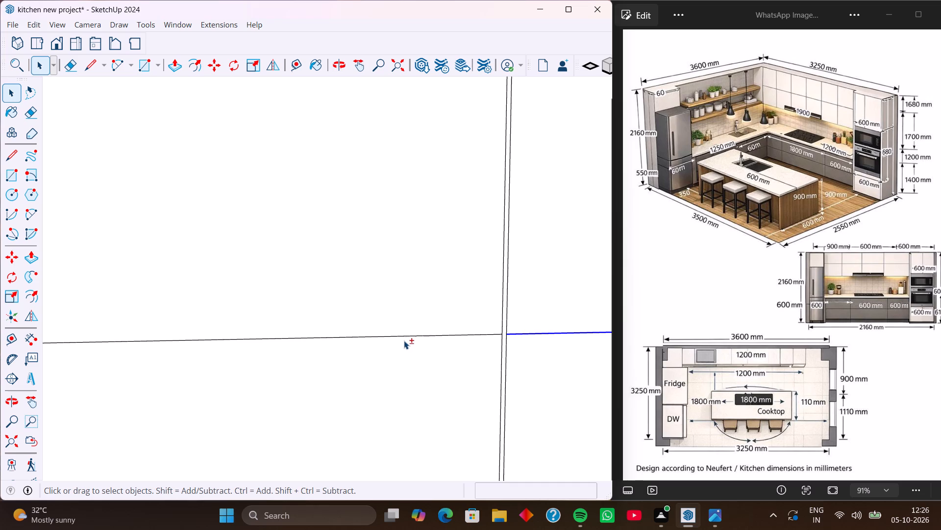
{"action": "left_click", "coordinate": [406, 335], "text": "shift"}
{"action": "scroll", "coordinate": [369, 357], "scroll_direction": "down", "scroll_amount": 17}
{"action": "middle_click_drag", "start_coordinate": [215, 375], "coordinate": [398, 367], "text": "shift"}
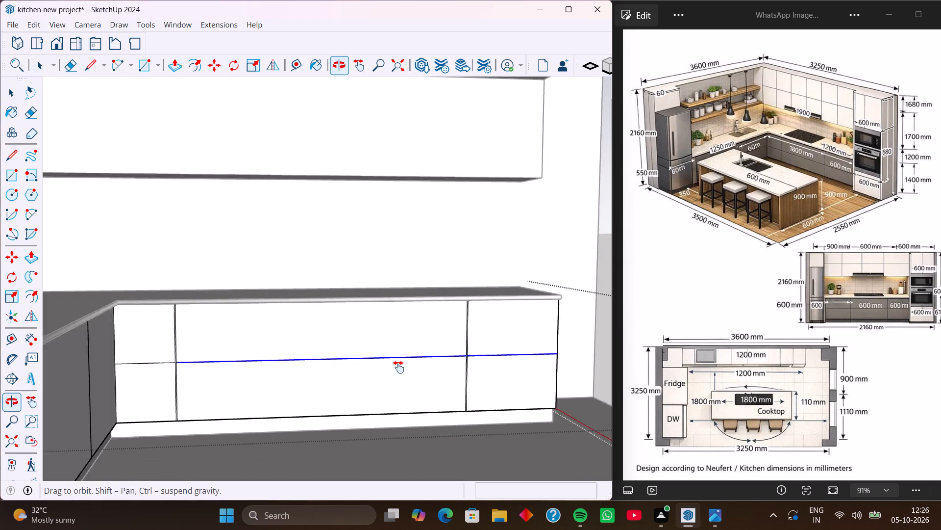
{"action": "middle_click_drag", "start_coordinate": [398, 367], "coordinate": [611, 354], "text": "shift"}
{"action": "middle_click_drag", "start_coordinate": [600, 346], "coordinate": [471, 347], "text": "shift"}
{"action": "middle_click_drag", "start_coordinate": [401, 364], "coordinate": [371, 370]}
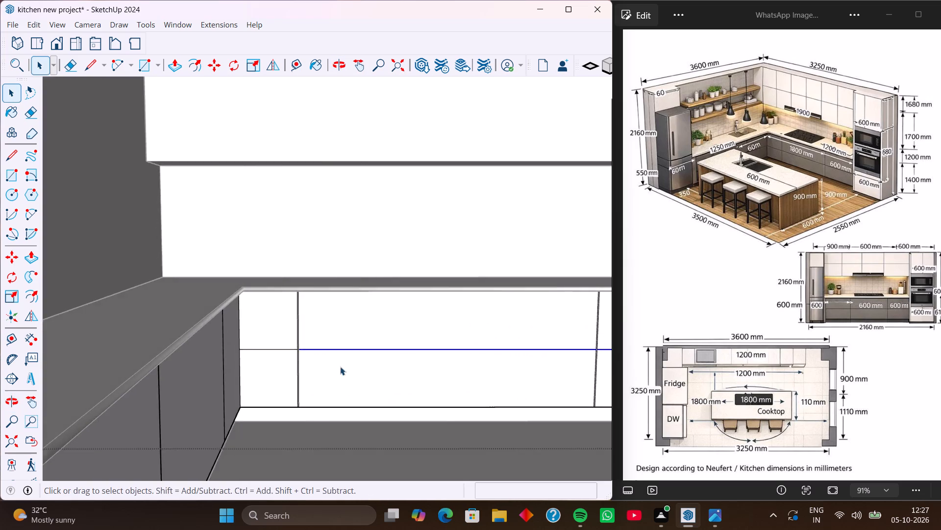
{"action": "scroll", "coordinate": [312, 361], "scroll_direction": "up", "scroll_amount": 7}
{"action": "left_click", "coordinate": [270, 340], "text": "shift"}
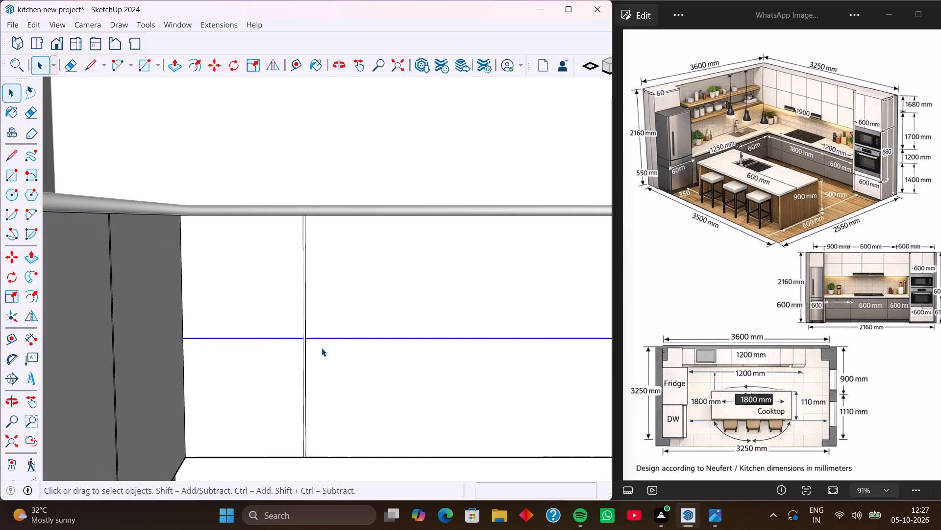
{"action": "key", "text": "m"}
{"action": "scroll", "coordinate": [302, 341], "scroll_direction": "up", "scroll_amount": 13}
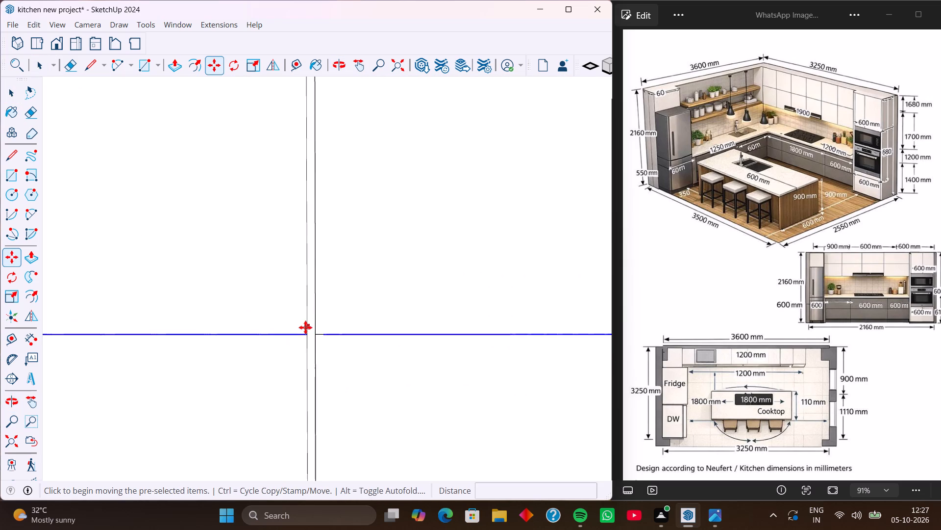
{"action": "scroll", "coordinate": [305, 327], "scroll_direction": "up", "scroll_amount": 1}
{"action": "left_click", "coordinate": [307, 335]}
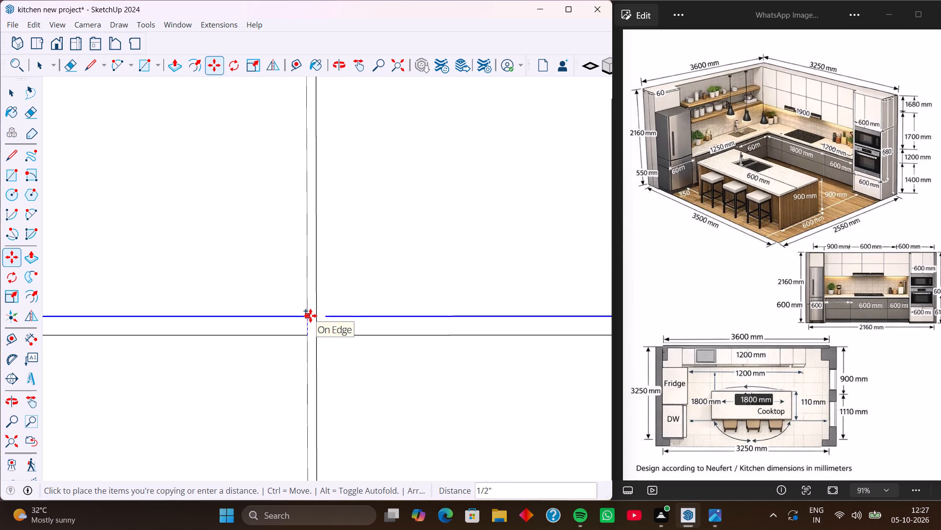
{"action": "key", "text": "Up"}
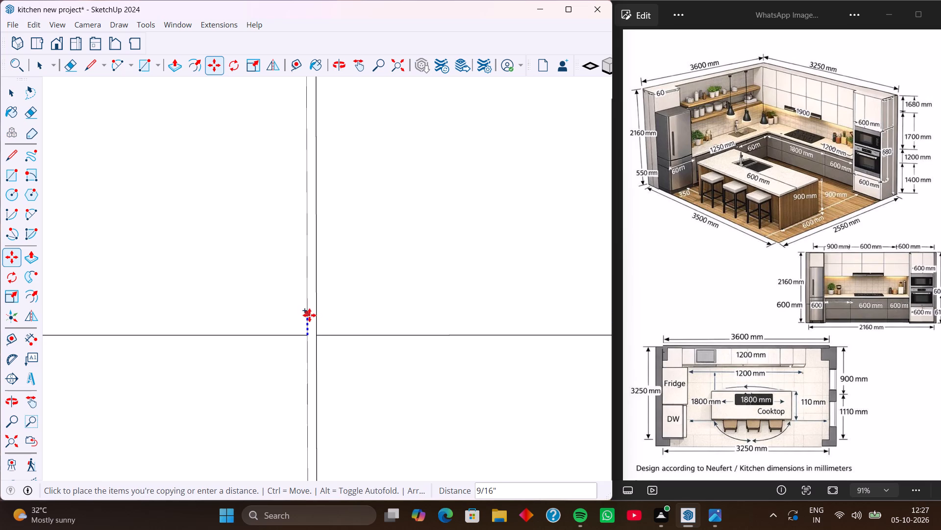
{"action": "type", "text": "3mm"}
{"action": "key", "text": "Return"}
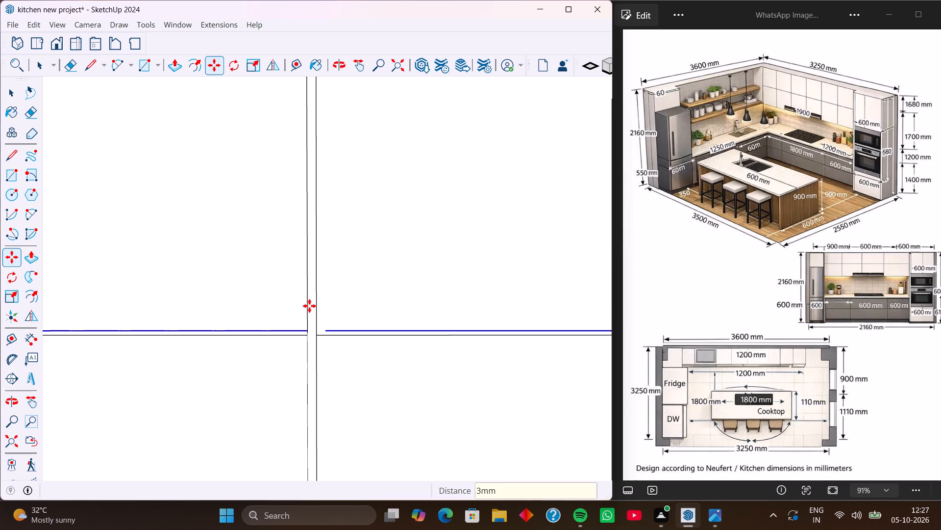
Copy the upper divider lines 6 mm downward to form the lower side of the horizontal gap.
{"action": "scroll", "coordinate": [309, 306], "scroll_direction": "up", "scroll_amount": 8}
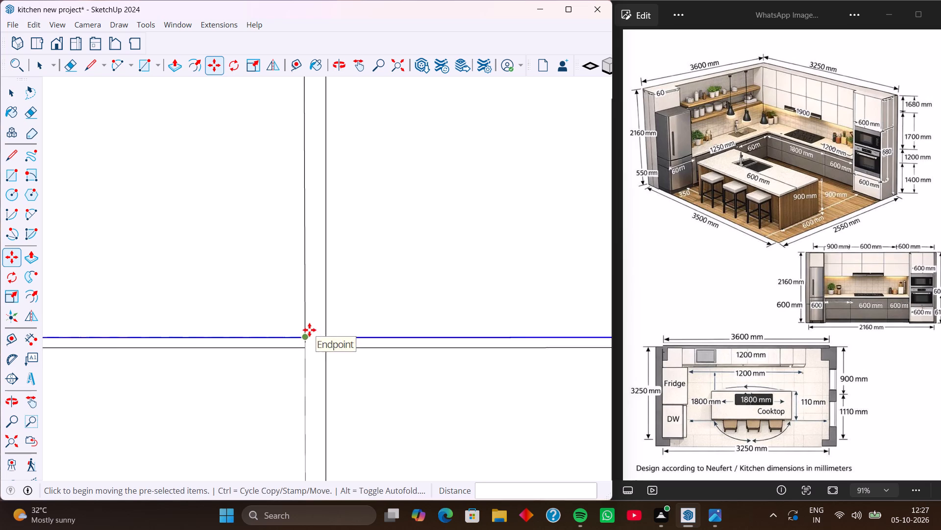
{"action": "scroll", "coordinate": [309, 330], "scroll_direction": "up", "scroll_amount": 2}
{"action": "left_click", "coordinate": [303, 338]}
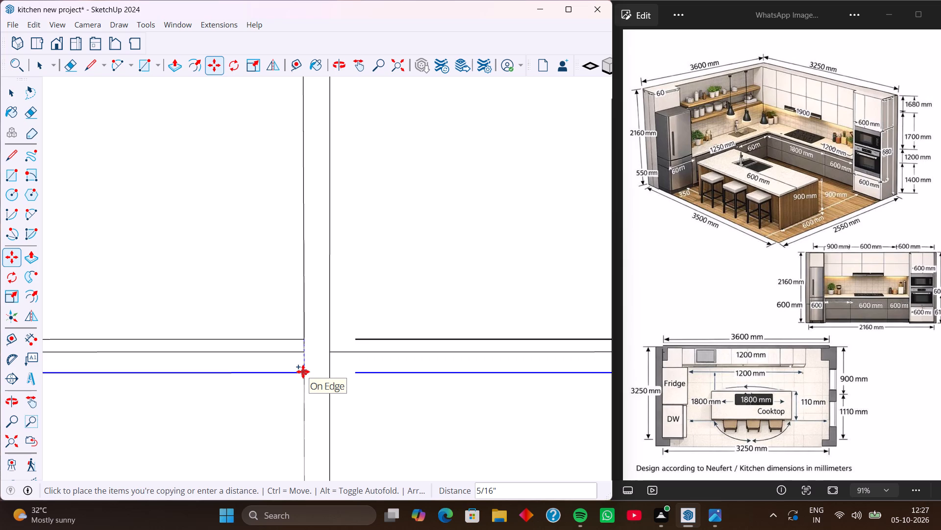
{"action": "key", "text": "6"}
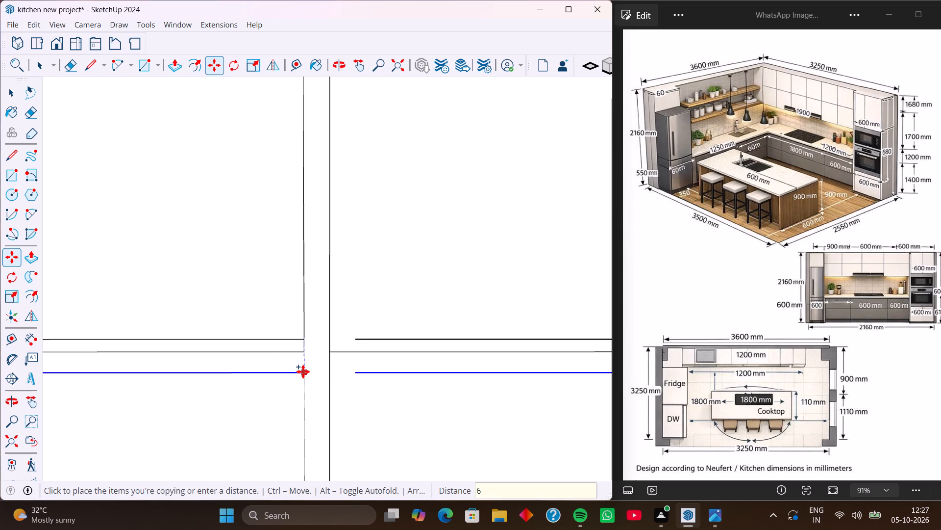
{"action": "type", "text": "mm"}
{"action": "key", "text": "Return"}
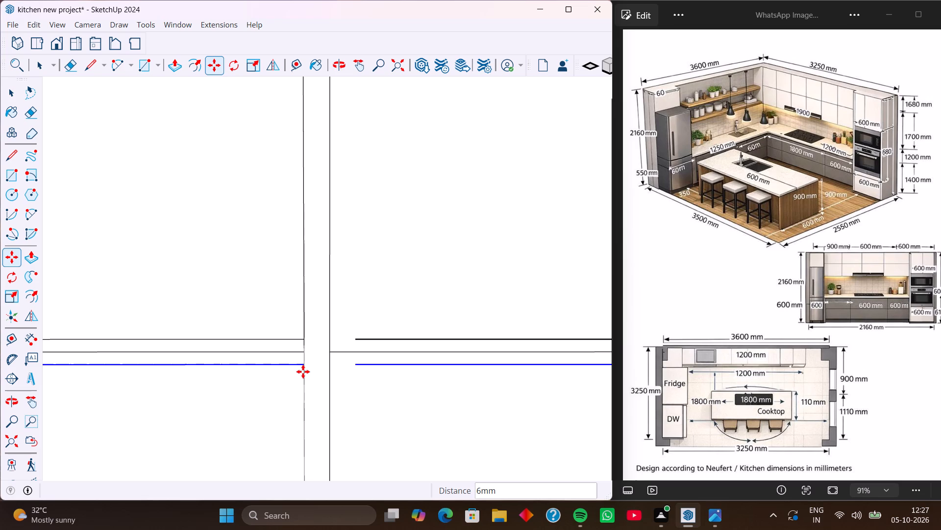
Draw two lines about 1/4" long extending the middle panel's lower and upper gap lines to its vertical edge beside the corner panel.
{"action": "key", "text": "l"}
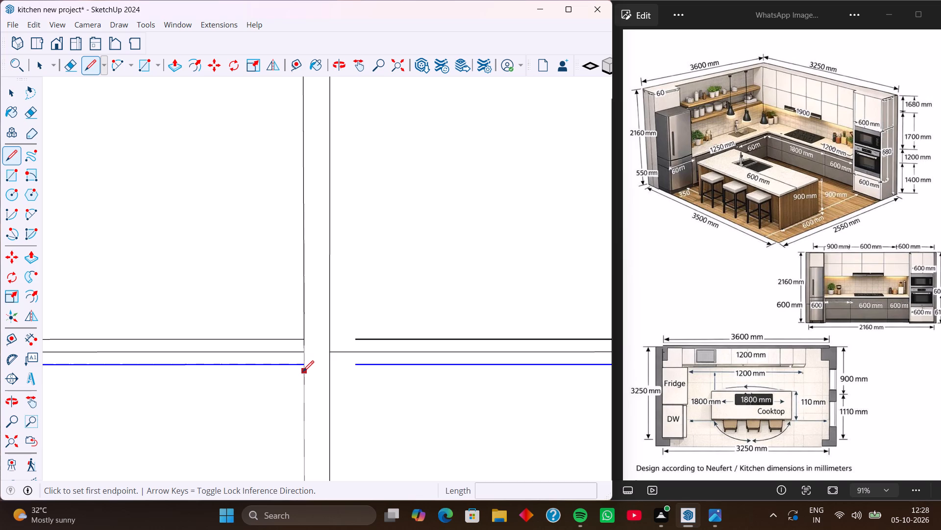
{"action": "left_click", "coordinate": [356, 365]}
{"action": "left_click", "coordinate": [331, 365]}
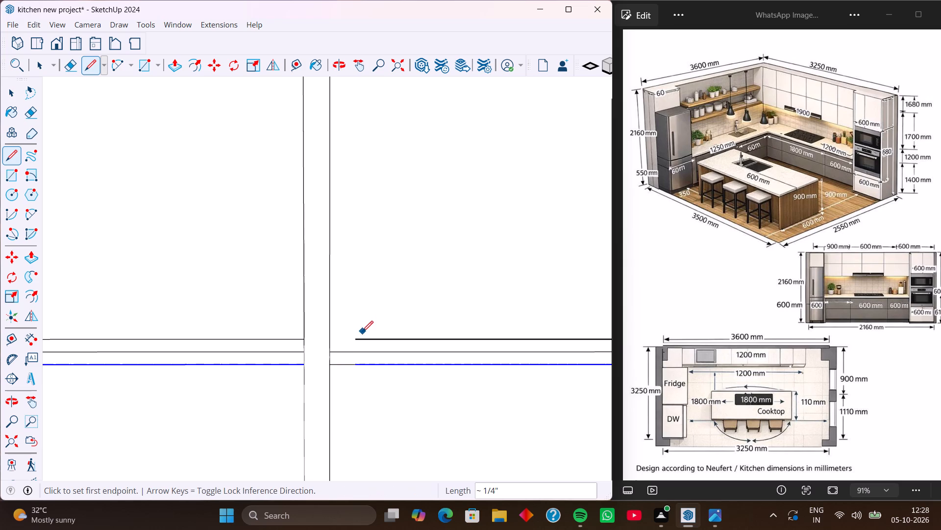
{"action": "left_click", "coordinate": [355, 341]}
{"action": "left_click", "coordinate": [327, 342]}
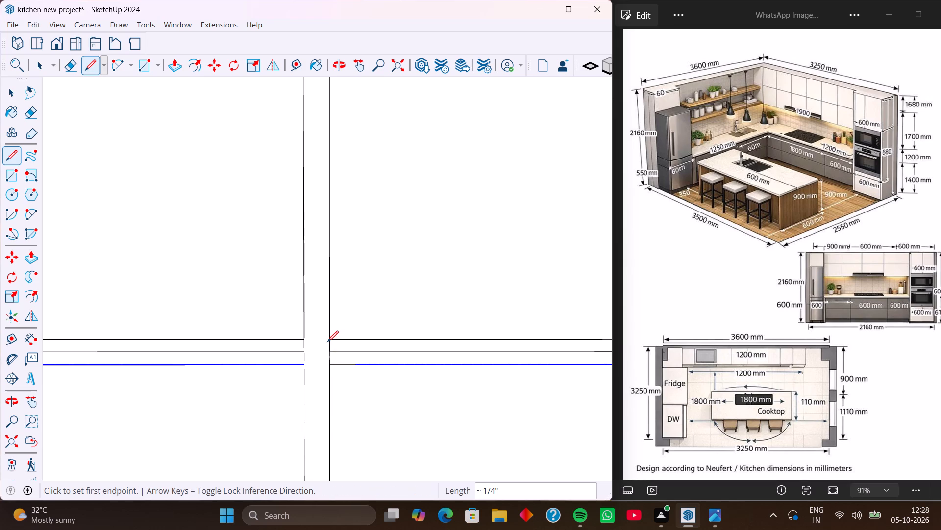
Erase the original centre divider line inside the horizontal gap of the middle and corner front panels at their junction.
{"action": "key", "text": "e"}
{"action": "left_click", "coordinate": [347, 350]}
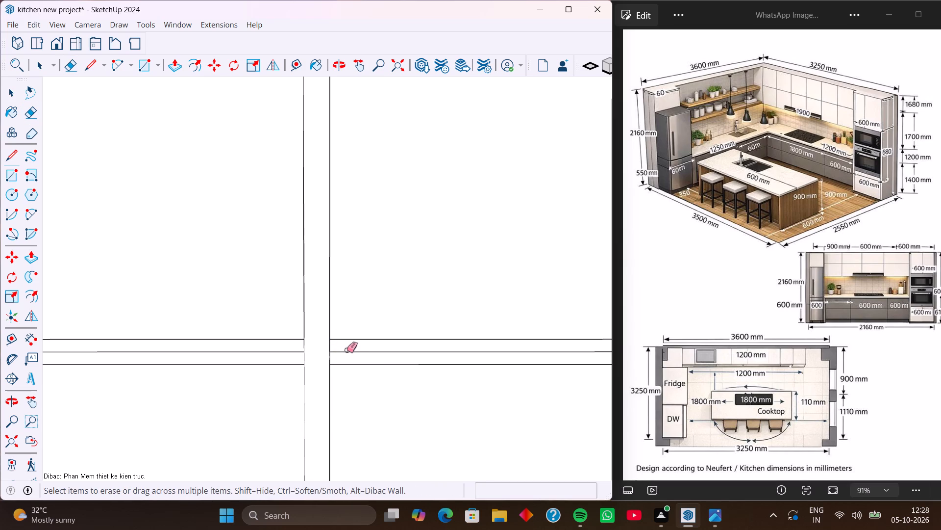
{"action": "left_click", "coordinate": [347, 351]}
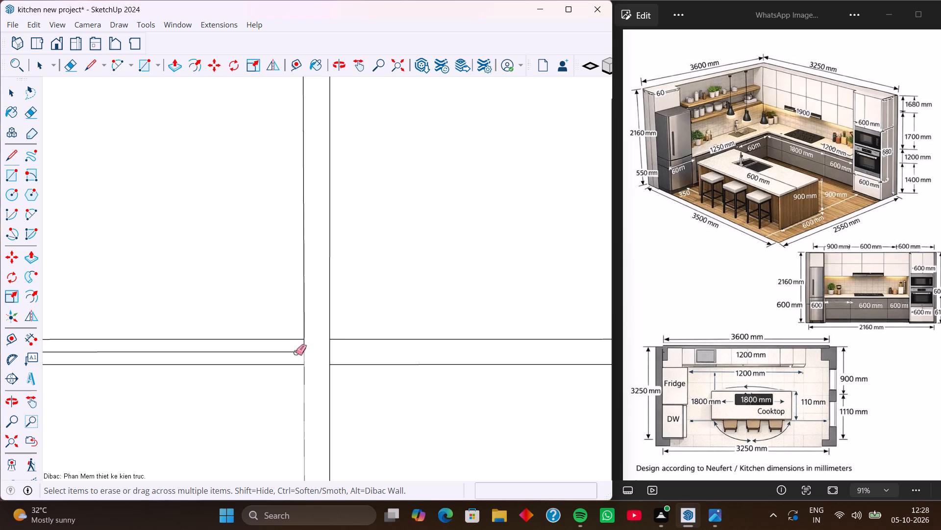
{"action": "left_click", "coordinate": [296, 350]}
{"action": "left_click", "coordinate": [298, 350]}
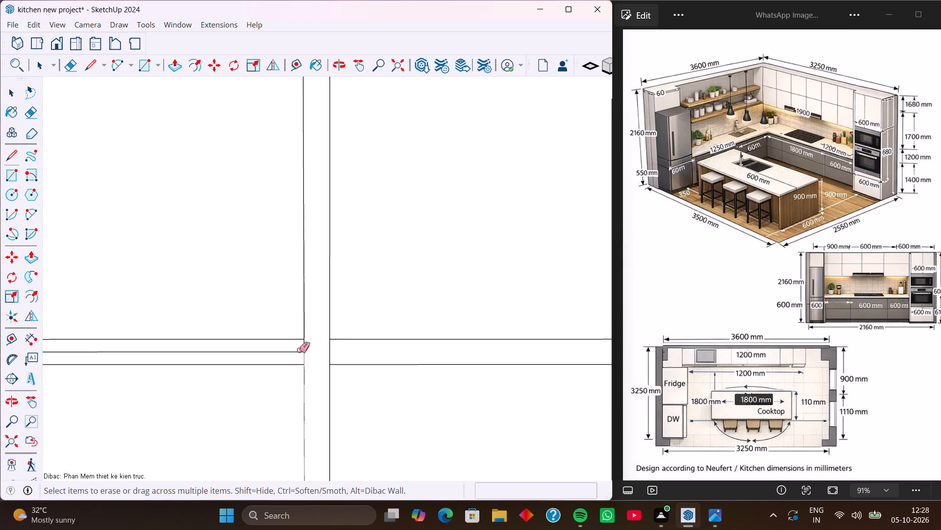
{"action": "left_click", "coordinate": [299, 350]}
{"action": "left_click", "coordinate": [296, 351]}
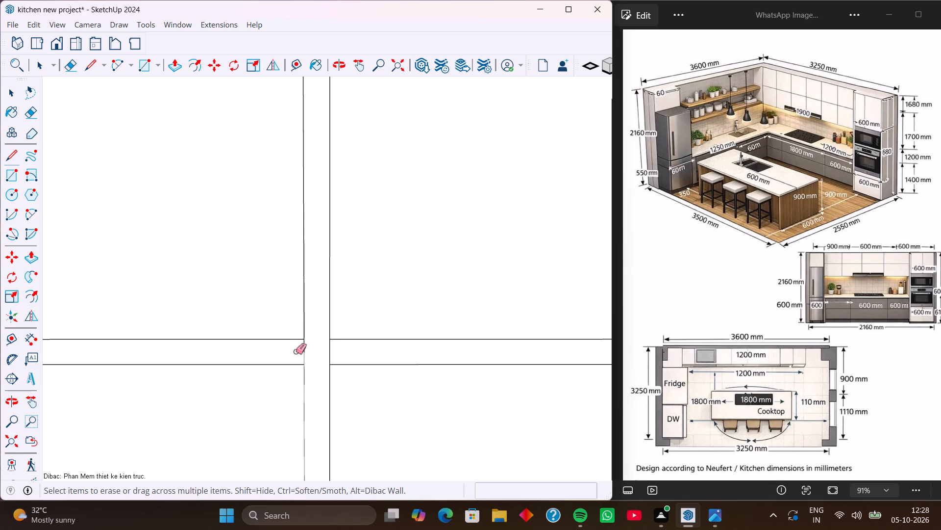
{"action": "left_click_drag", "start_coordinate": [296, 351], "coordinate": [344, 349]}
Erase the remaining centre divider line inside the horizontal gap where the middle and end front panels meet.
{"action": "scroll", "coordinate": [216, 335], "scroll_direction": "down", "scroll_amount": 8}
{"action": "scroll", "coordinate": [178, 344], "scroll_direction": "down", "scroll_amount": 15}
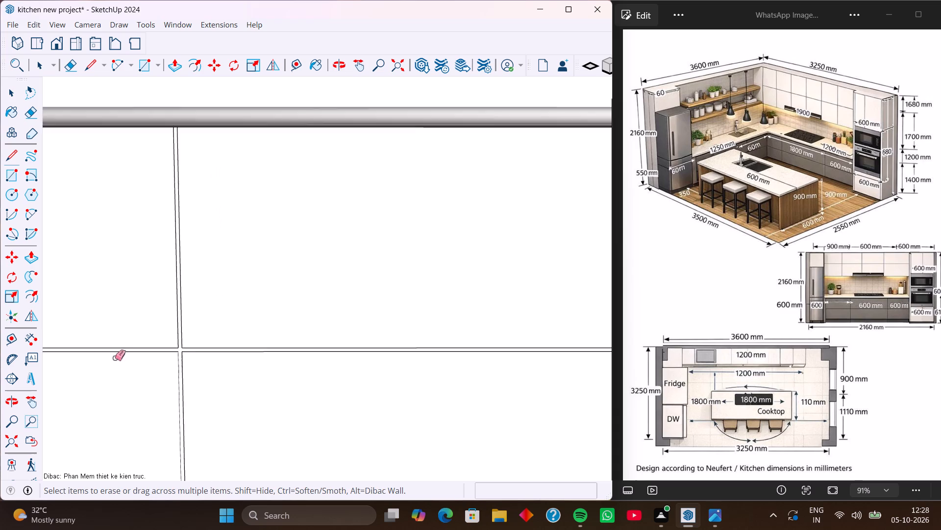
{"action": "scroll", "coordinate": [115, 358], "scroll_direction": "down", "scroll_amount": 11}
{"action": "scroll", "coordinate": [216, 363], "scroll_direction": "up", "scroll_amount": 5}
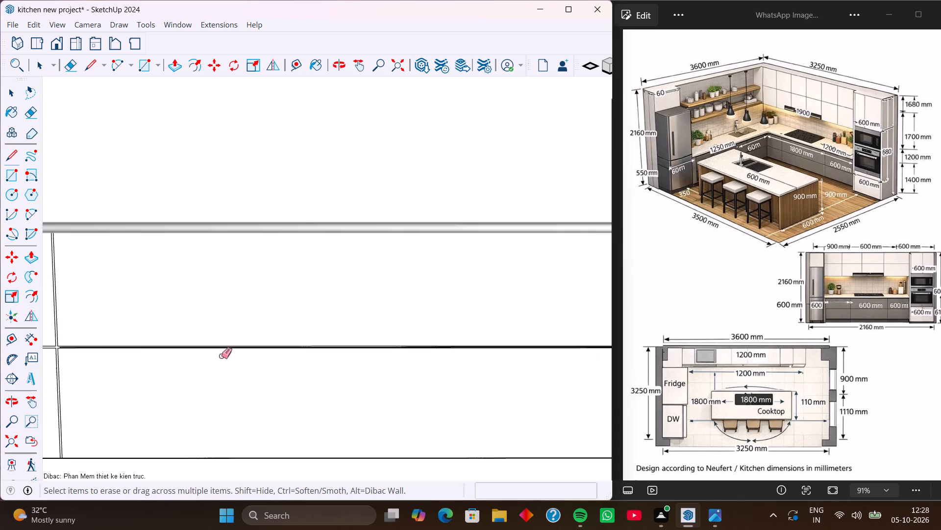
{"action": "scroll", "coordinate": [221, 356], "scroll_direction": "up", "scroll_amount": 6}
{"action": "scroll", "coordinate": [254, 358], "scroll_direction": "down", "scroll_amount": 9}
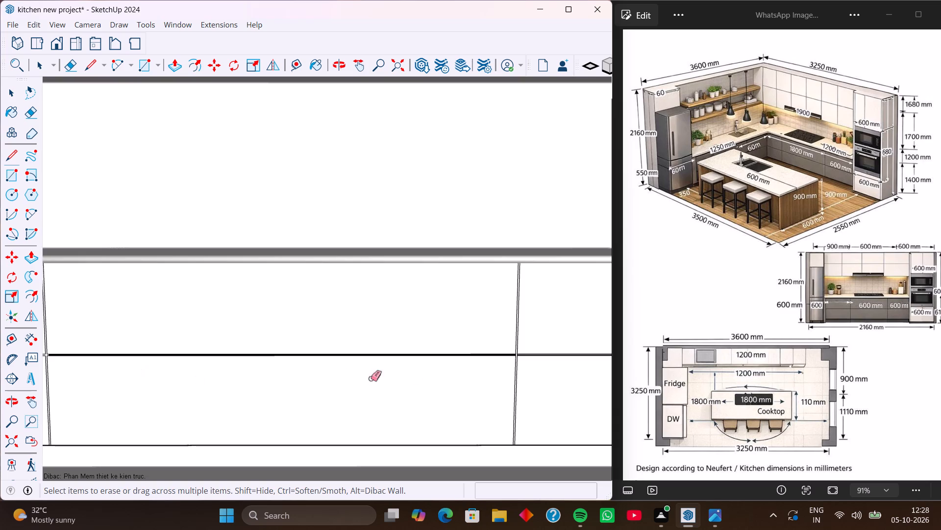
{"action": "scroll", "coordinate": [522, 371], "scroll_direction": "up", "scroll_amount": 11}
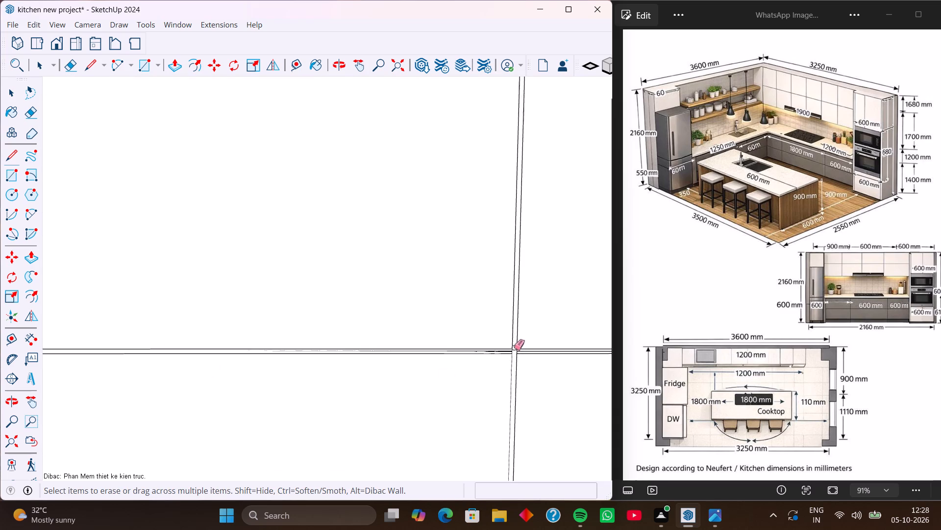
{"action": "scroll", "coordinate": [514, 347], "scroll_direction": "up", "scroll_amount": 8}
{"action": "left_click", "coordinate": [505, 354]}
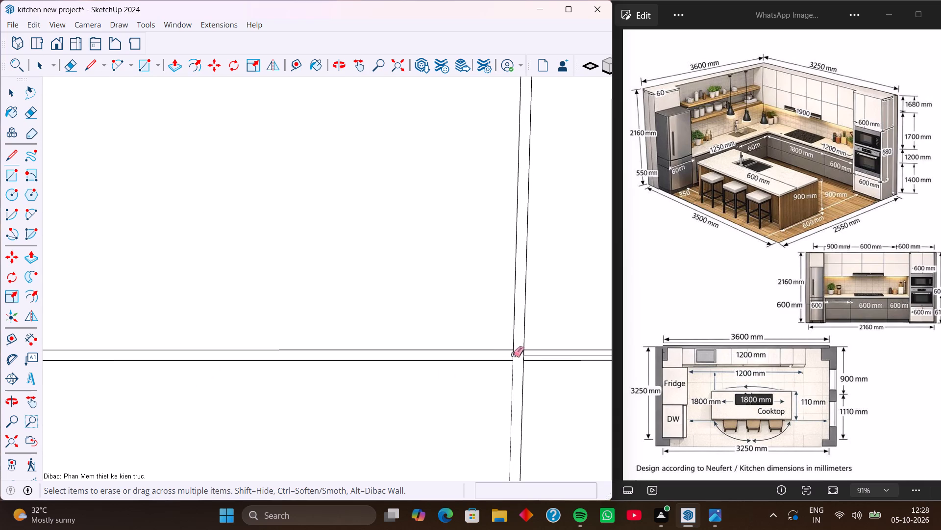
{"action": "left_click", "coordinate": [513, 354]}
{"action": "left_click", "coordinate": [526, 354]}
{"action": "left_click", "coordinate": [524, 354]}
Push the upper and lower faces of the end, middle and corner front panels 1" inward.
{"action": "scroll", "coordinate": [350, 308], "scroll_direction": "down", "scroll_amount": 14}
{"action": "scroll", "coordinate": [182, 328], "scroll_direction": "down", "scroll_amount": 3}
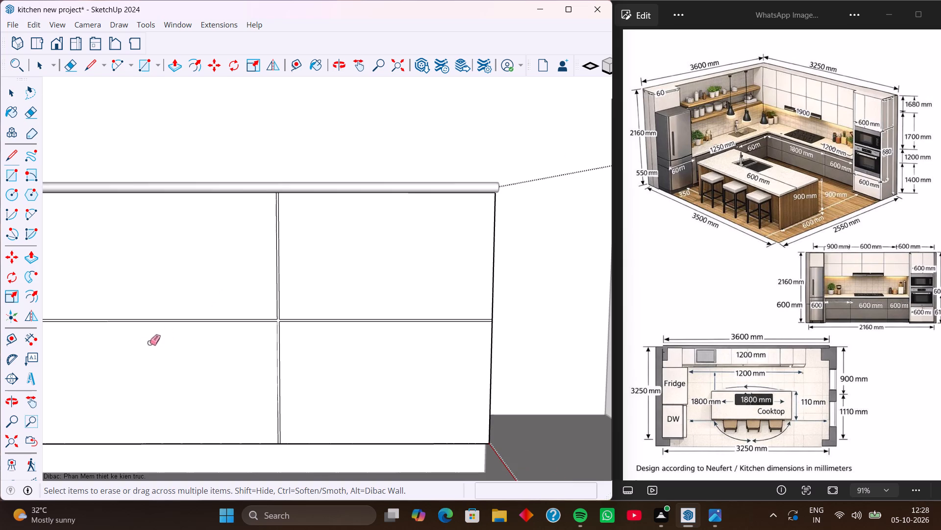
{"action": "scroll", "coordinate": [386, 326], "scroll_direction": "up", "scroll_amount": 8}
{"action": "scroll", "coordinate": [261, 323], "scroll_direction": "up", "scroll_amount": 3}
{"action": "scroll", "coordinate": [261, 323], "scroll_direction": "down", "scroll_amount": 5}
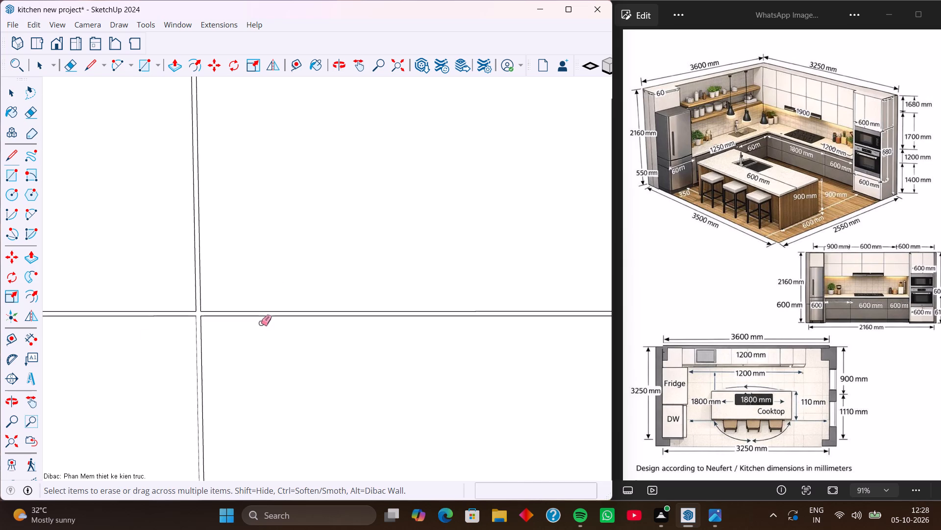
{"action": "scroll", "coordinate": [261, 323], "scroll_direction": "down", "scroll_amount": 9}
{"action": "scroll", "coordinate": [367, 325], "scroll_direction": "down", "scroll_amount": 5}
{"action": "middle_click_drag", "start_coordinate": [228, 345], "coordinate": [389, 380]}
{"action": "middle_click_drag", "start_coordinate": [391, 380], "coordinate": [382, 377]}
{"action": "middle_click", "coordinate": [501, 370]}
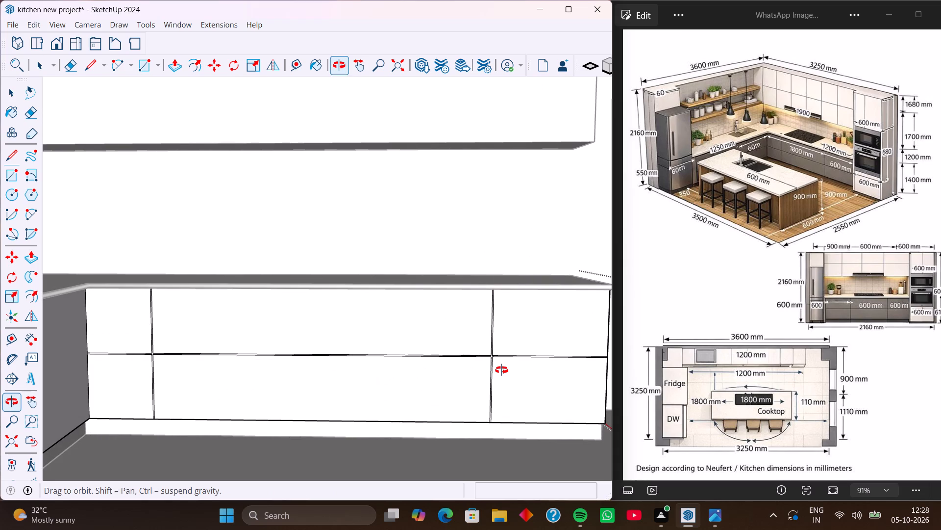
{"action": "middle_click_drag", "start_coordinate": [501, 370], "coordinate": [493, 368]}
{"action": "key", "text": "p"}
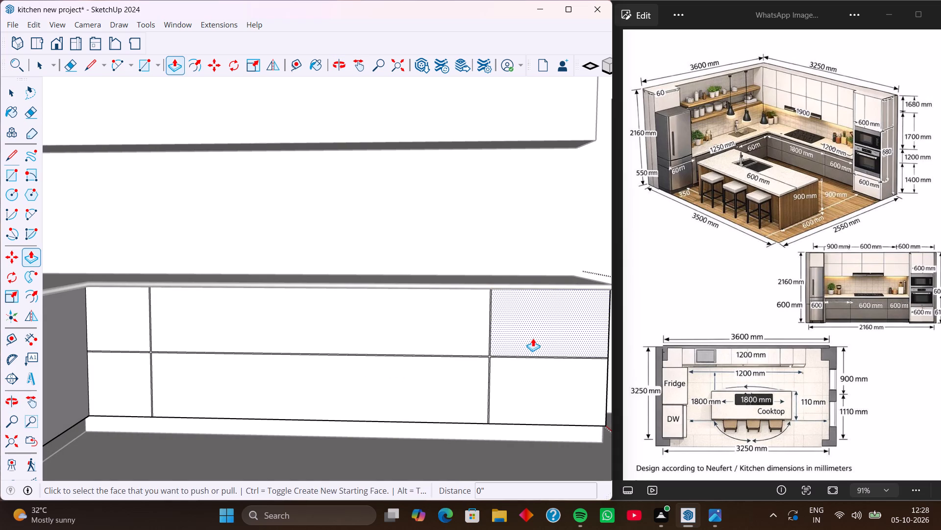
{"action": "left_click", "coordinate": [533, 338]}
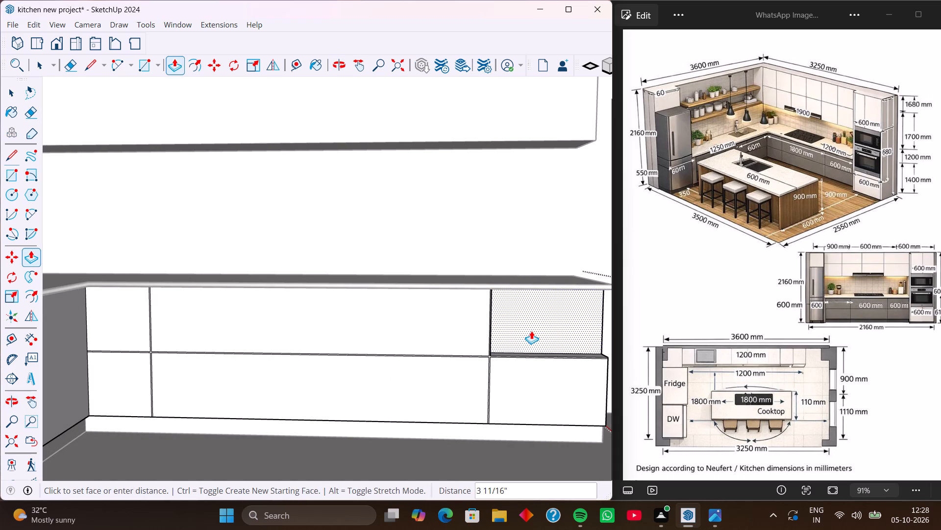
{"action": "key", "text": "1"}
{"action": "key", "text": "Return"}
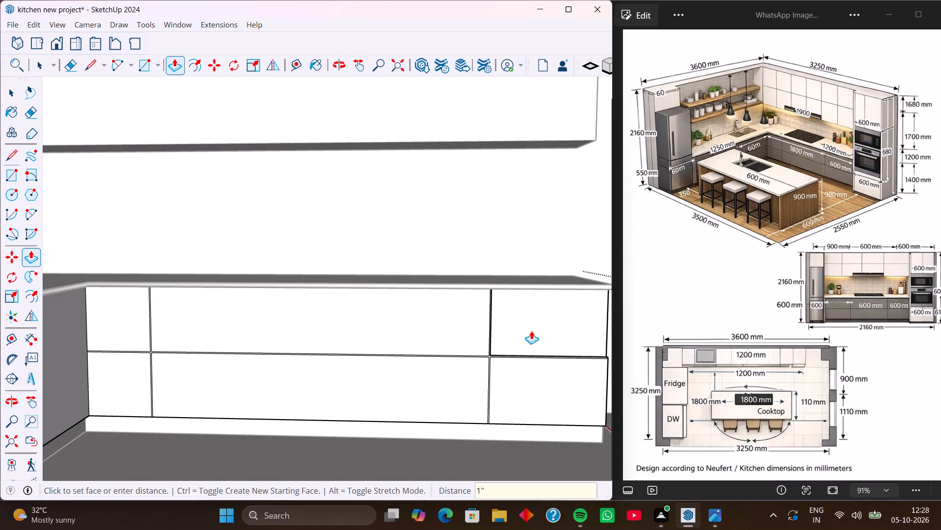
{"action": "double_click", "coordinate": [545, 381]}
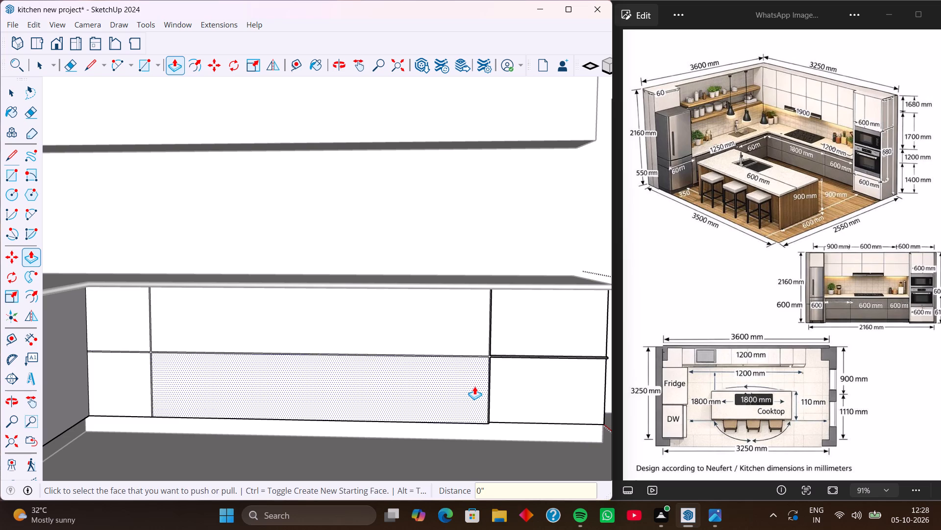
{"action": "double_click", "coordinate": [474, 386]}
{"action": "double_click", "coordinate": [465, 331]}
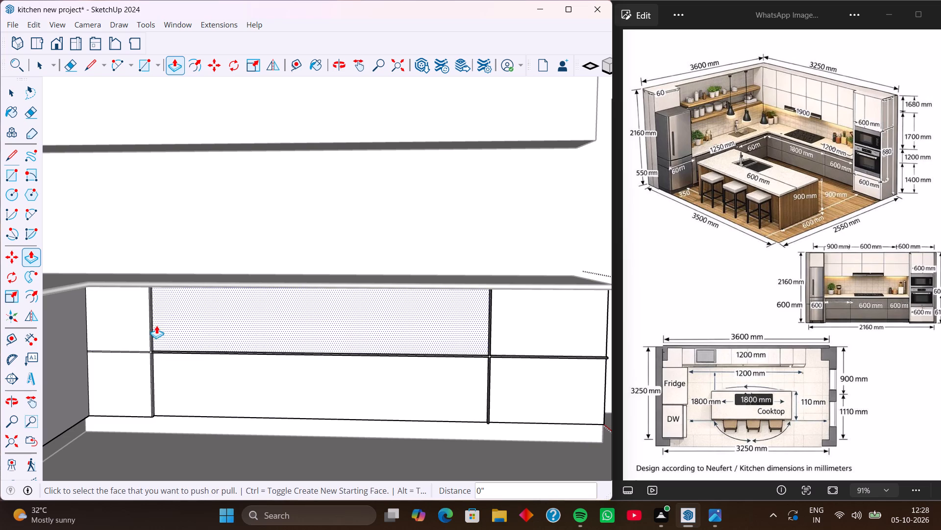
{"action": "double_click", "coordinate": [141, 323]}
{"action": "double_click", "coordinate": [128, 366]}
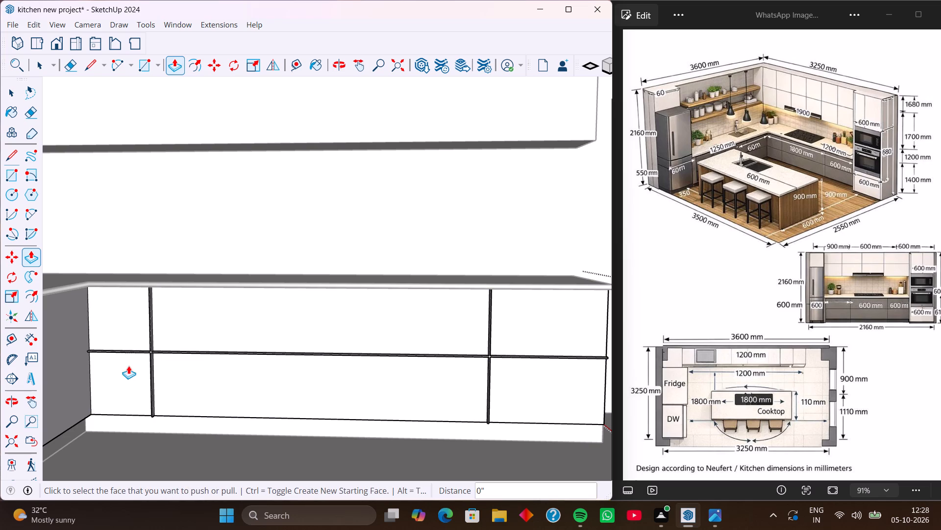
Push the connected face of the vertical and horizontal gaps between the front panels 2" inward.
{"action": "scroll", "coordinate": [141, 349], "scroll_direction": "up", "scroll_amount": 17}
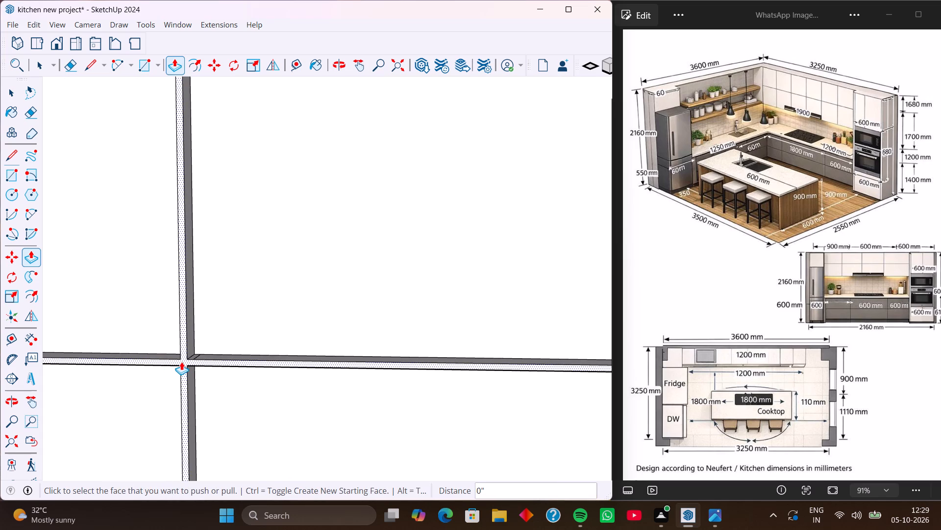
{"action": "left_click", "coordinate": [181, 362]}
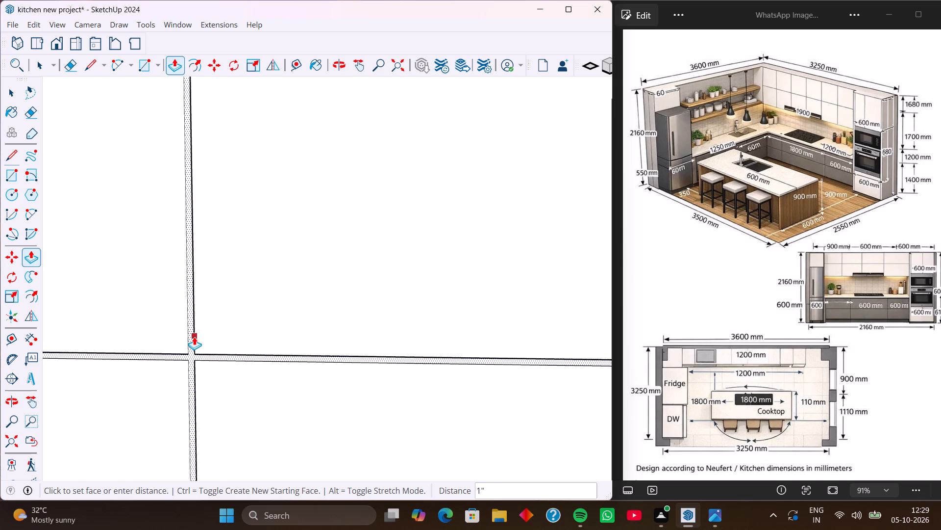
{"action": "key", "text": "2"}
{"action": "key", "text": "Return"}
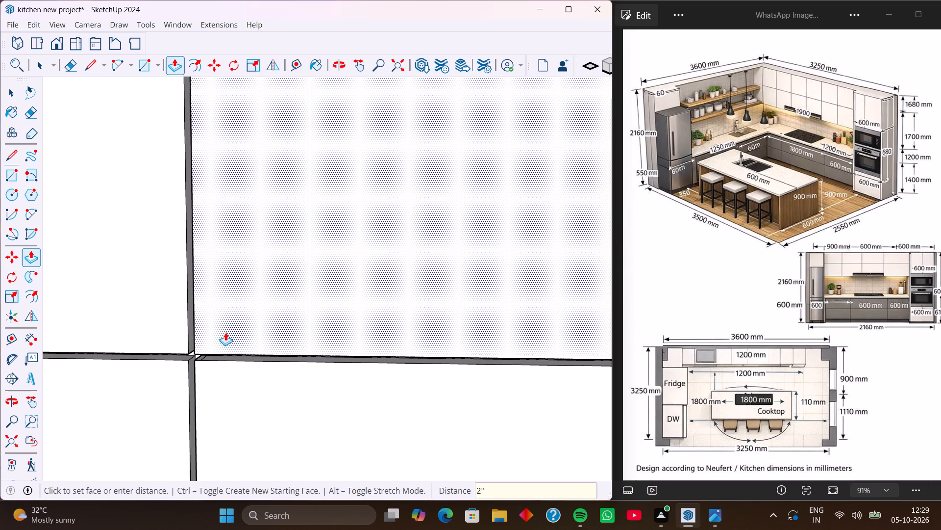
Leave the cabinet group and examine the divided fronts and their gaps from several angles around the kitchen.
{"action": "middle_click_drag", "start_coordinate": [225, 332], "coordinate": [355, 335]}
{"action": "scroll", "coordinate": [198, 338], "scroll_direction": "down", "scroll_amount": 17}
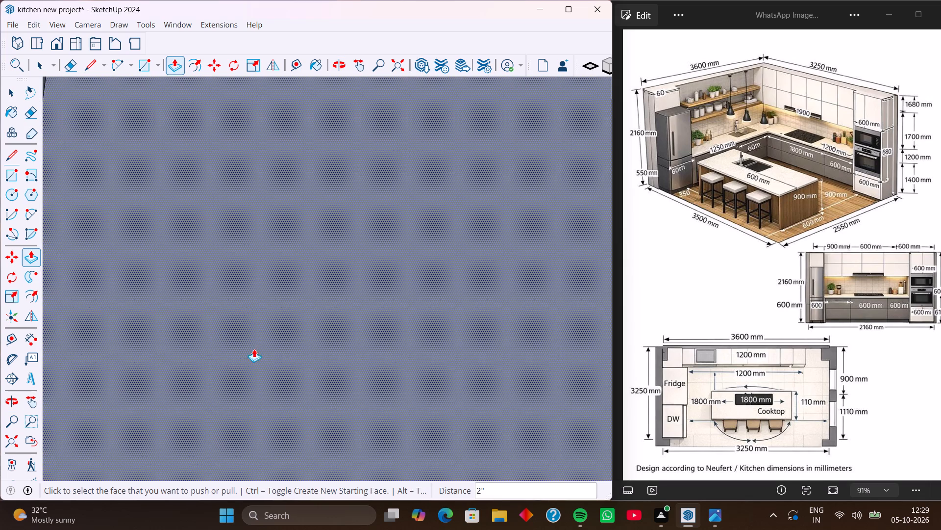
{"action": "scroll", "coordinate": [210, 340], "scroll_direction": "down", "scroll_amount": 2}
{"action": "left_click", "coordinate": [395, 64]}
{"action": "scroll", "coordinate": [255, 206], "scroll_direction": "down", "scroll_amount": 5}
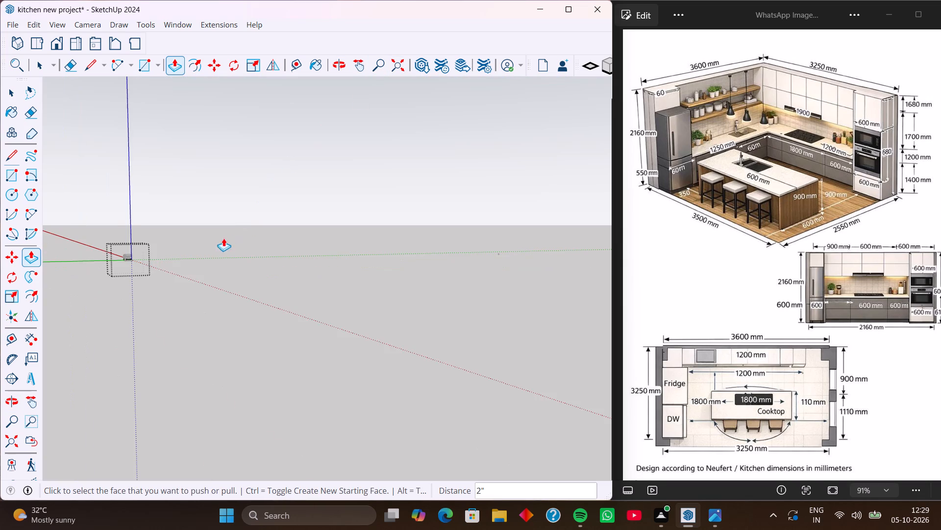
{"action": "scroll", "coordinate": [133, 269], "scroll_direction": "up", "scroll_amount": 8}
{"action": "key", "text": "space"}
{"action": "scroll", "coordinate": [134, 238], "scroll_direction": "up", "scroll_amount": 14}
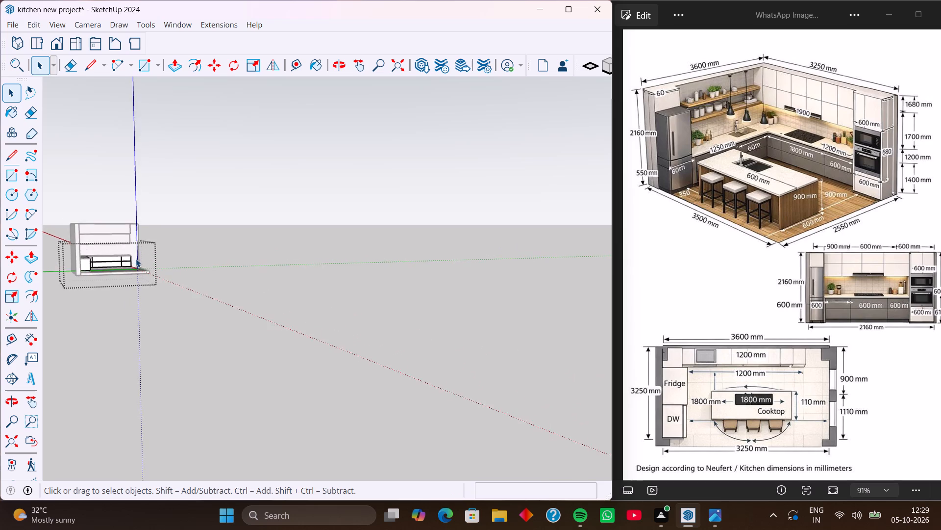
{"action": "scroll", "coordinate": [136, 259], "scroll_direction": "up", "scroll_amount": 7}
{"action": "left_click", "coordinate": [211, 276]}
{"action": "scroll", "coordinate": [127, 279], "scroll_direction": "up", "scroll_amount": 1}
{"action": "middle_click_drag", "start_coordinate": [125, 281], "coordinate": [113, 351]}
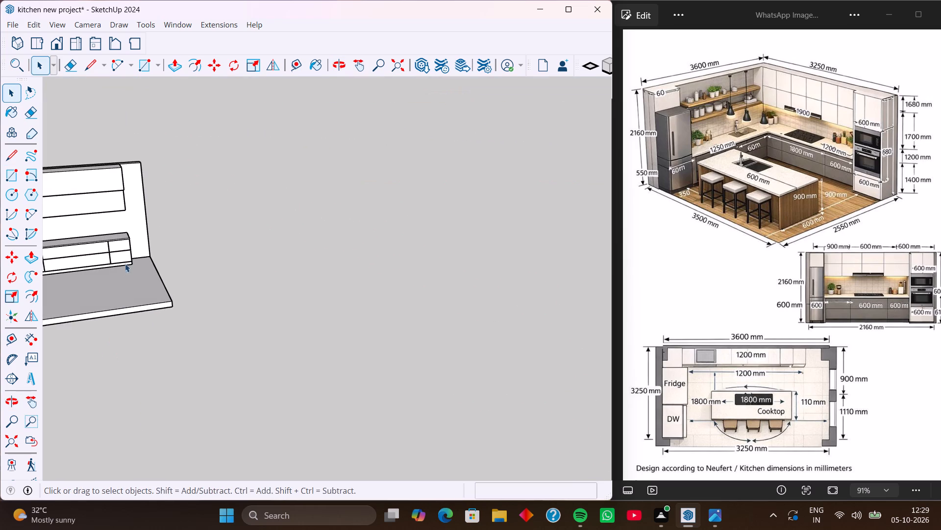
{"action": "middle_click_drag", "start_coordinate": [134, 259], "coordinate": [265, 249]}
{"action": "middle_click_drag", "start_coordinate": [261, 284], "coordinate": [154, 285]}
{"action": "scroll", "coordinate": [223, 239], "scroll_direction": "up", "scroll_amount": 10}
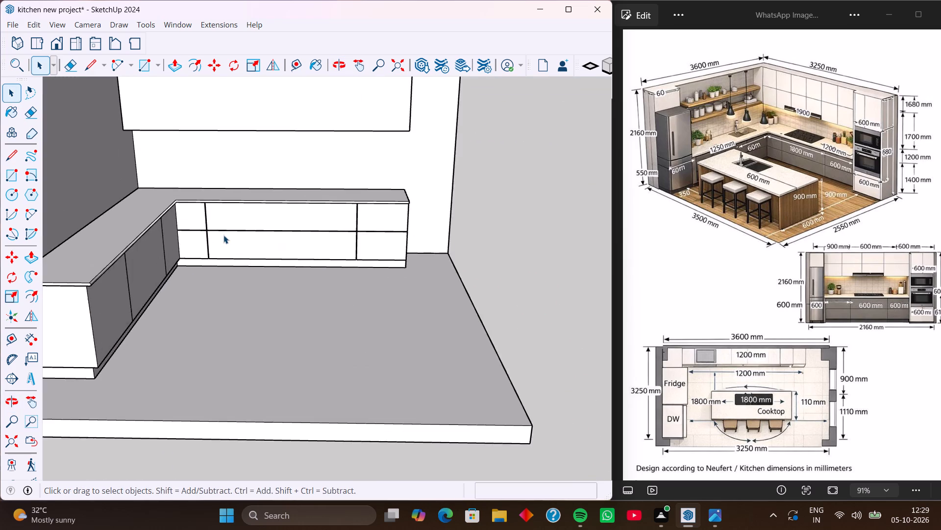
{"action": "scroll", "coordinate": [223, 235], "scroll_direction": "up", "scroll_amount": 20}
{"action": "scroll", "coordinate": [223, 235], "scroll_direction": "up", "scroll_amount": 2}
{"action": "middle_click_drag", "start_coordinate": [224, 230], "coordinate": [289, 211]}
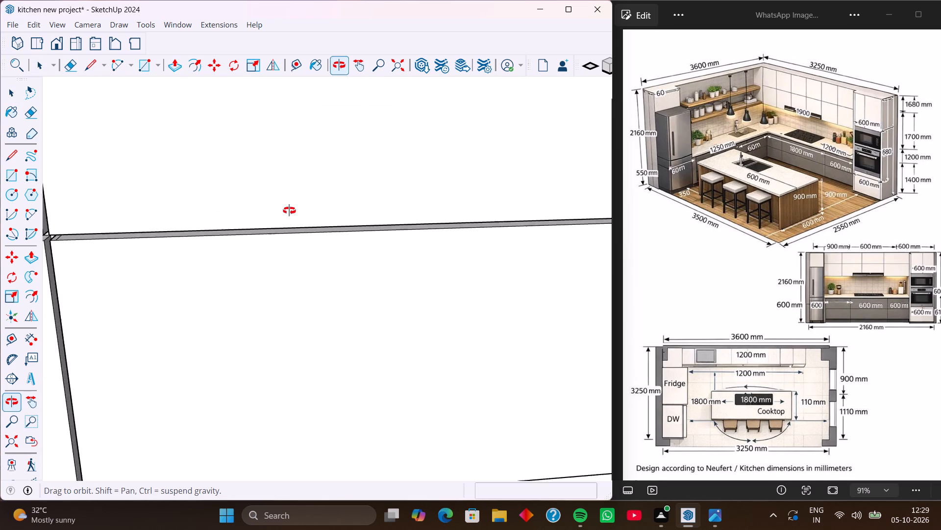
{"action": "middle_click_drag", "start_coordinate": [289, 211], "coordinate": [300, 211]}
{"action": "scroll", "coordinate": [226, 235], "scroll_direction": "down", "scroll_amount": 14}
{"action": "middle_click_drag", "start_coordinate": [292, 254], "coordinate": [266, 250]}
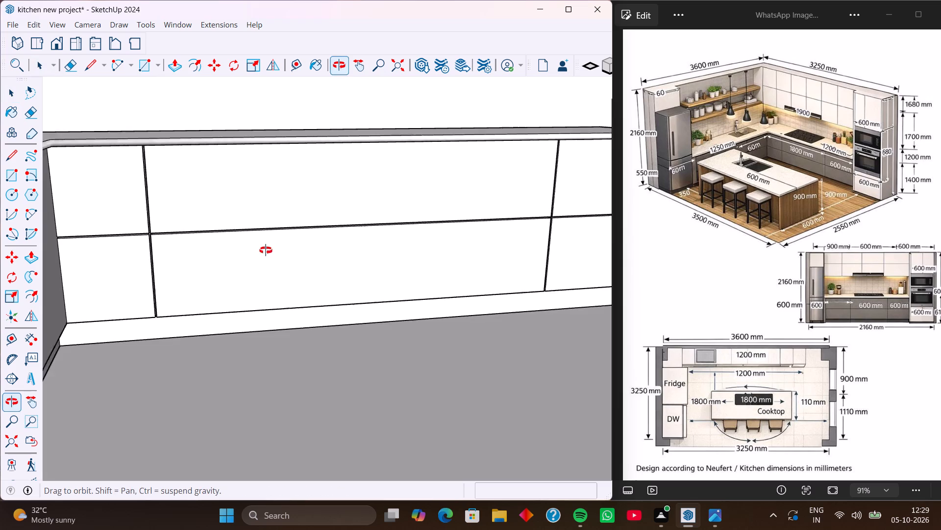
{"action": "middle_click_drag", "start_coordinate": [266, 250], "coordinate": [254, 248]}
{"action": "scroll", "coordinate": [198, 248], "scroll_direction": "down", "scroll_amount": 6}
{"action": "middle_click_drag", "start_coordinate": [315, 279], "coordinate": [260, 288]}
{"action": "middle_click_drag", "start_coordinate": [330, 288], "coordinate": [251, 299]}
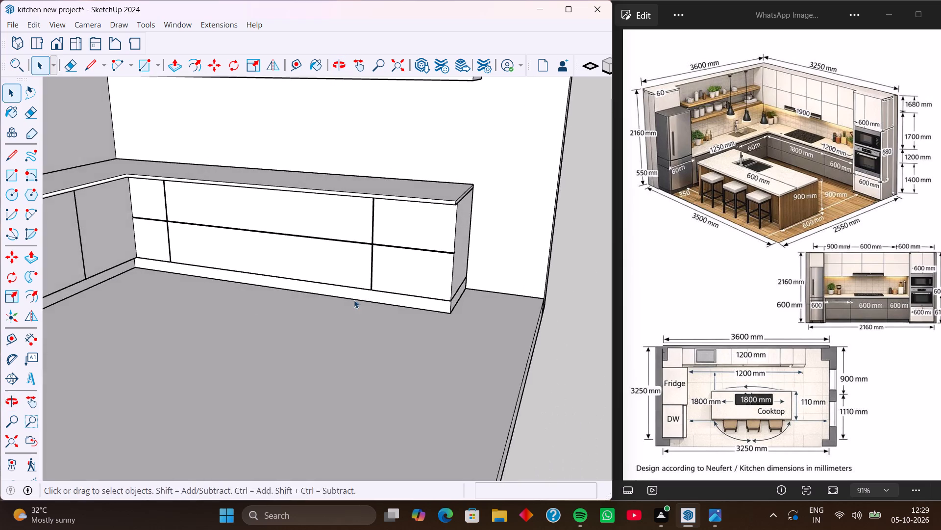
{"action": "middle_click_drag", "start_coordinate": [354, 299], "coordinate": [231, 317]}
{"action": "middle_click_drag", "start_coordinate": [354, 308], "coordinate": [272, 318]}
{"action": "middle_click_drag", "start_coordinate": [308, 312], "coordinate": [234, 305]}
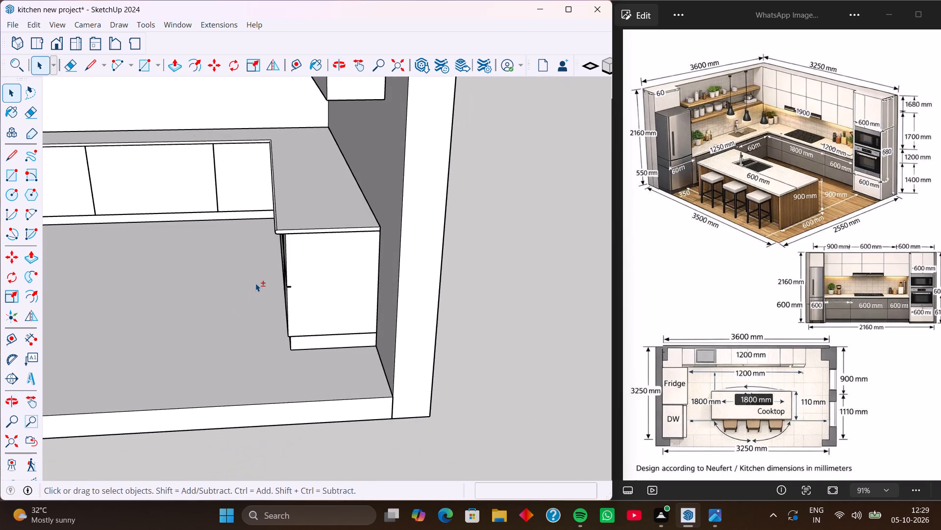
{"action": "middle_click_drag", "start_coordinate": [255, 283], "coordinate": [361, 301], "text": "shift"}
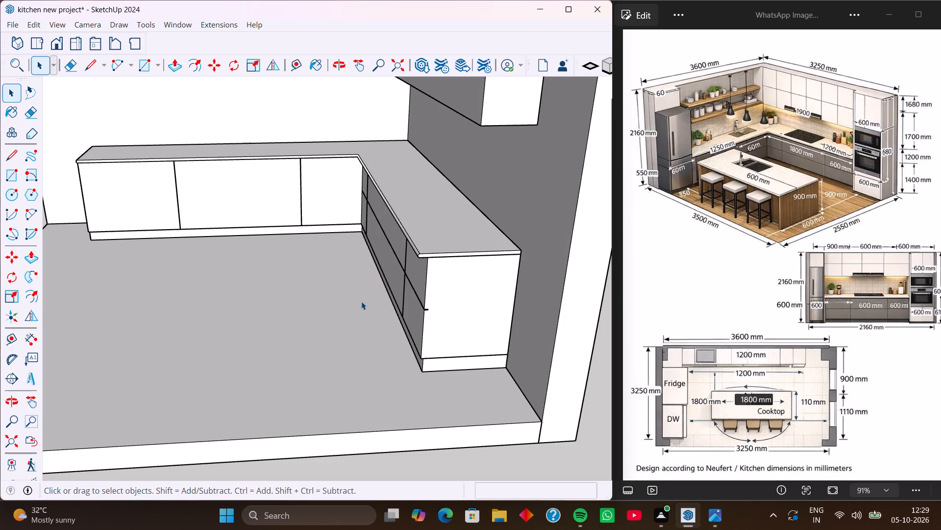
Open the cabinet group and copy the bottom edges of the adjoining run's three front panels straight up about 1' 2".
{"action": "scroll", "coordinate": [319, 232], "scroll_direction": "up", "scroll_amount": 4}
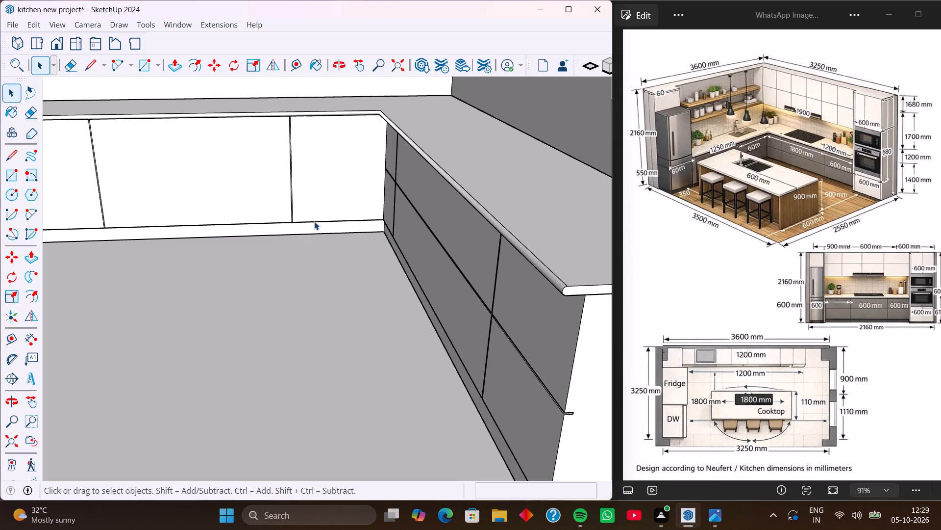
{"action": "left_click", "coordinate": [314, 221]}
{"action": "triple_click", "coordinate": [314, 221]}
{"action": "left_click", "coordinate": [315, 220]}
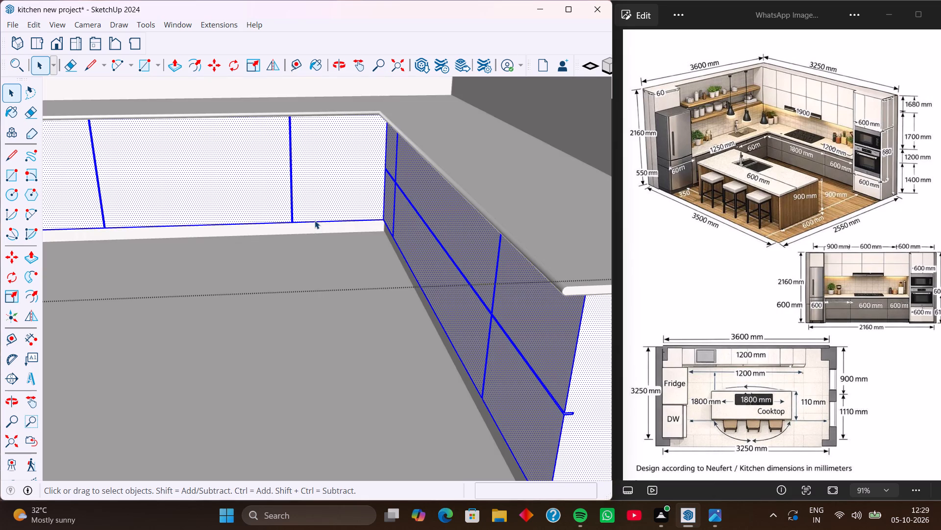
{"action": "left_click", "coordinate": [315, 220]}
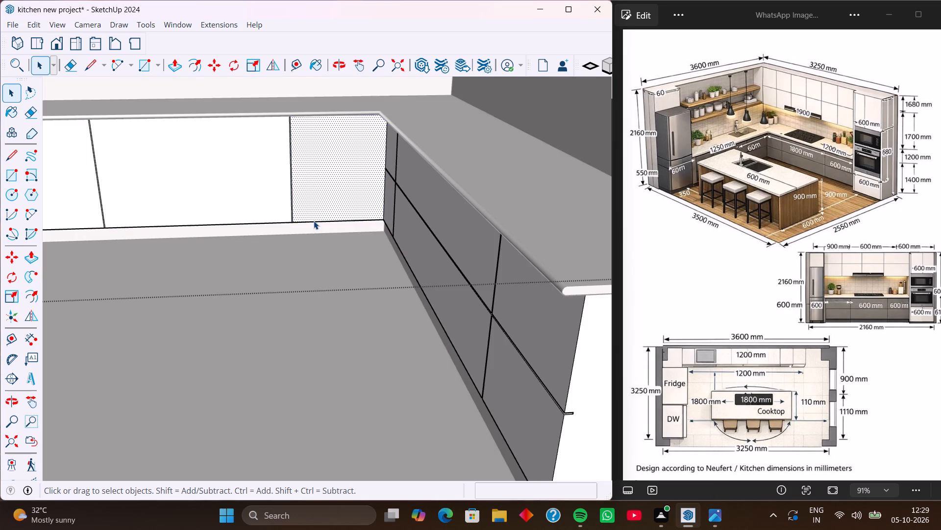
{"action": "left_click", "coordinate": [314, 221]}
{"action": "scroll", "coordinate": [312, 222], "scroll_direction": "down", "scroll_amount": 2}
{"action": "middle_click_drag", "start_coordinate": [280, 213], "coordinate": [445, 220], "text": "shift"}
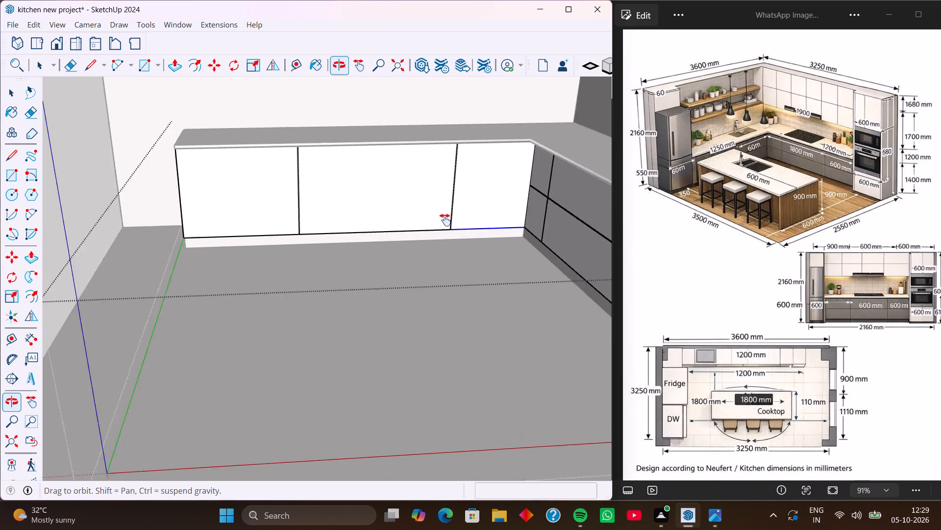
{"action": "middle_click_drag", "start_coordinate": [445, 220], "coordinate": [454, 222], "text": "shift"}
{"action": "scroll", "coordinate": [419, 240], "scroll_direction": "up", "scroll_amount": 6}
{"action": "left_click", "coordinate": [389, 232], "text": "shift"}
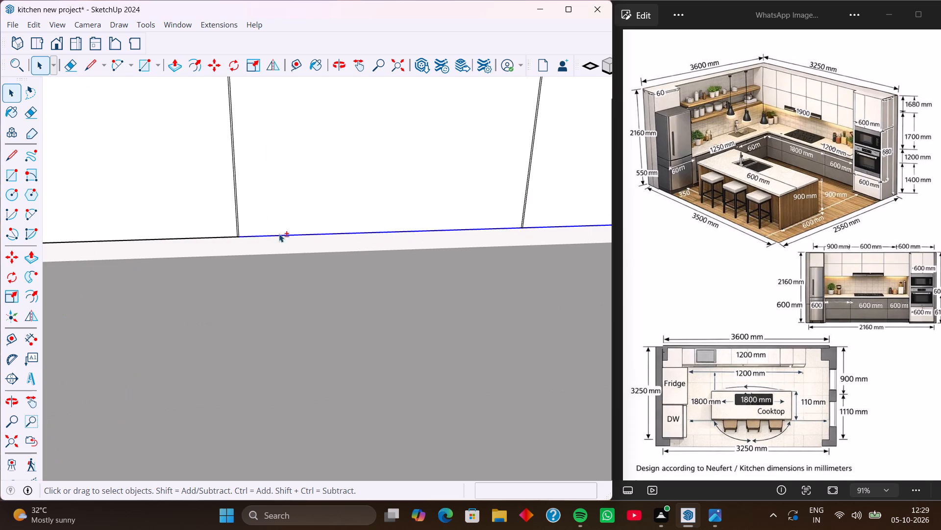
{"action": "left_click", "coordinate": [229, 237], "text": "shift"}
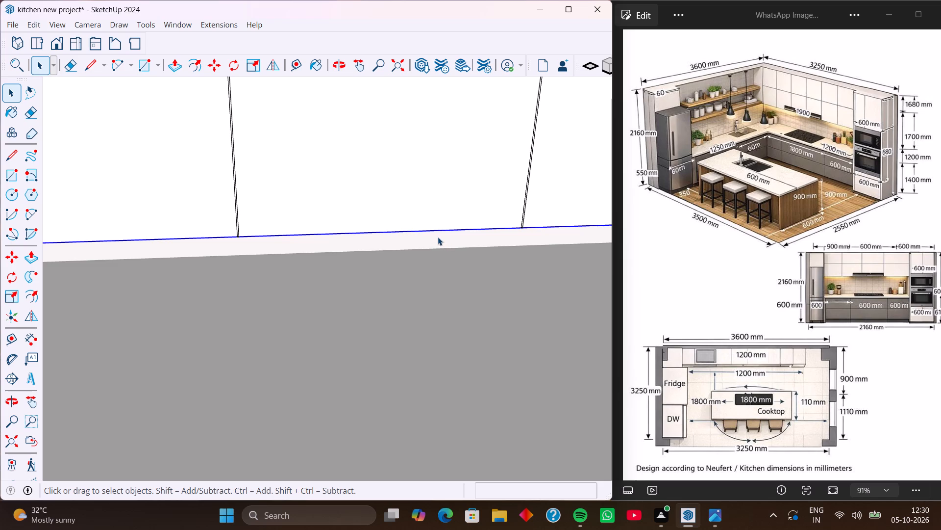
{"action": "scroll", "coordinate": [393, 202], "scroll_direction": "down", "scroll_amount": 6}
{"action": "middle_click_drag", "start_coordinate": [214, 218], "coordinate": [259, 225], "text": "shift"}
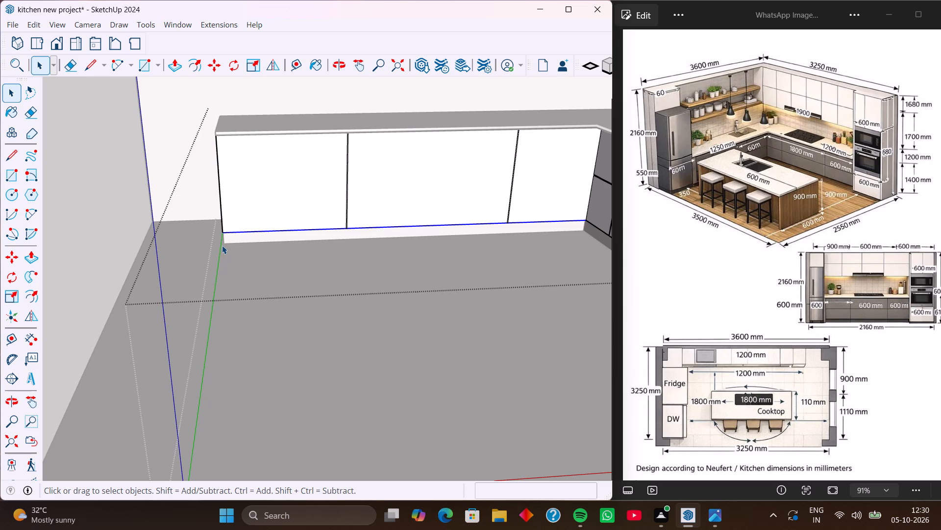
{"action": "key", "text": "m"}
{"action": "scroll", "coordinate": [219, 233], "scroll_direction": "up", "scroll_amount": 4}
{"action": "middle_click_drag", "start_coordinate": [219, 233], "coordinate": [270, 229]}
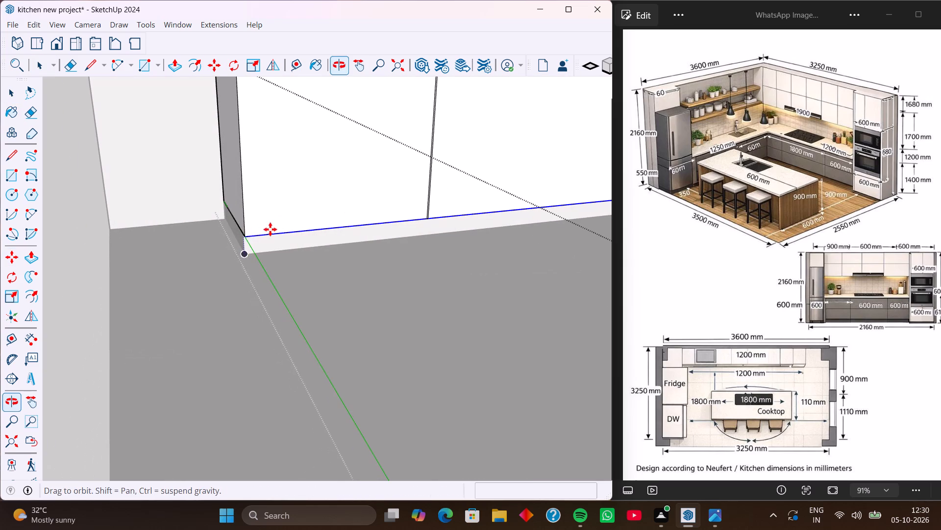
{"action": "left_click", "coordinate": [246, 238]}
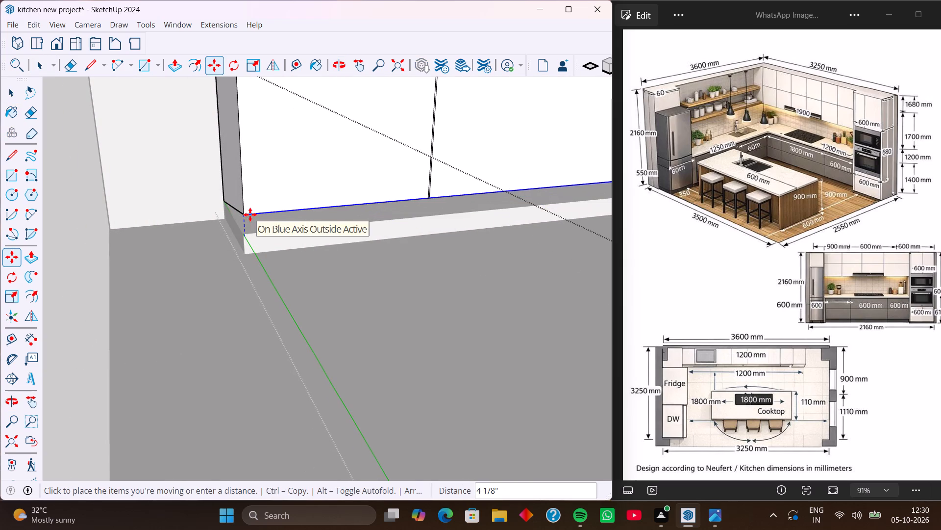
{"action": "key", "text": "Up"}
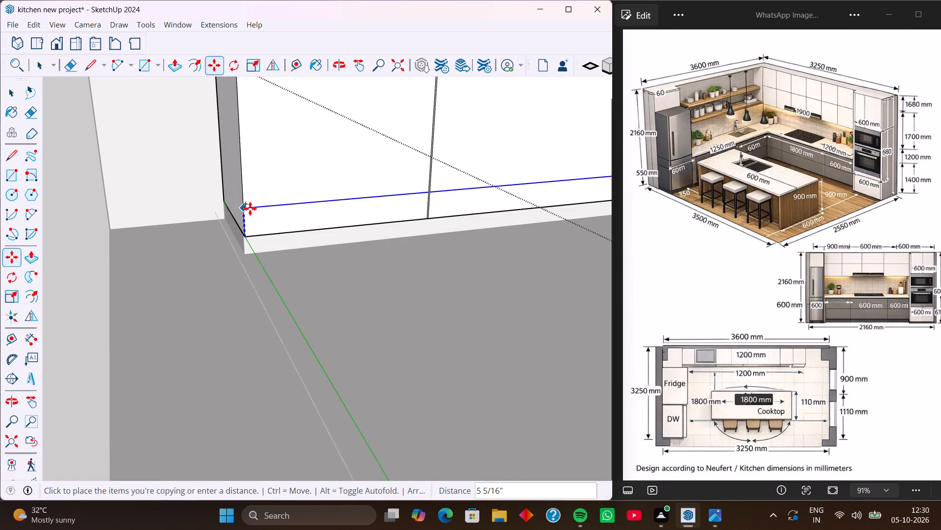
{"action": "scroll", "coordinate": [244, 157], "scroll_direction": "down", "scroll_amount": 5}
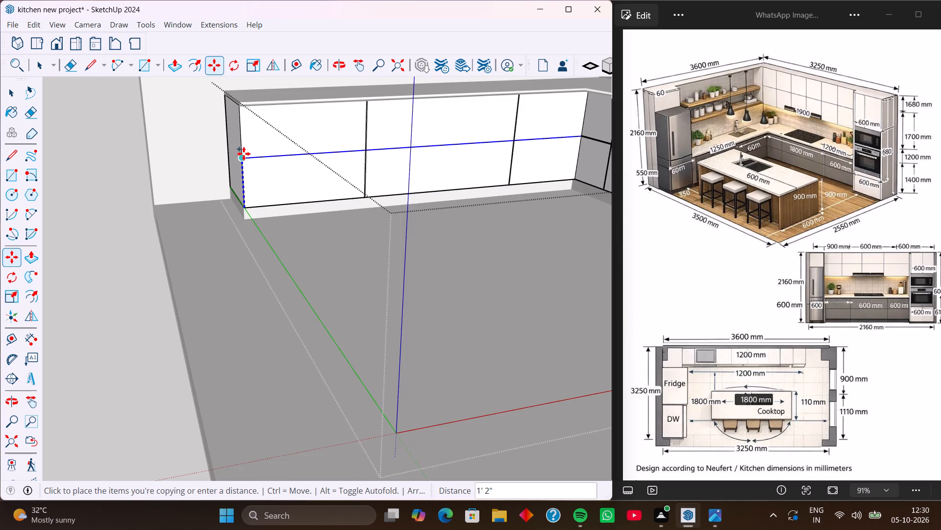
{"action": "left_click", "coordinate": [242, 155]}
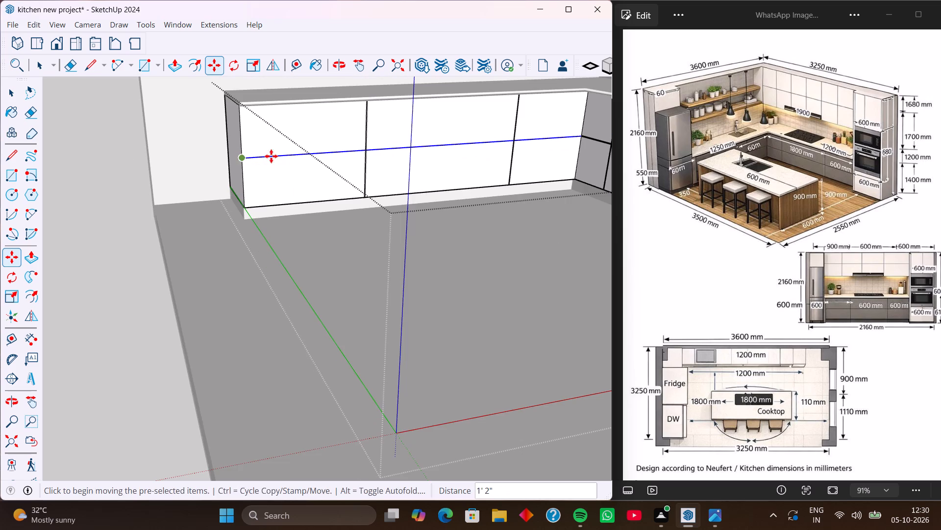
Copy the horizontal divider line across the adjoining run's front panels 3 mm downward.
{"action": "middle_click_drag", "start_coordinate": [327, 158], "coordinate": [261, 160]}
{"action": "scroll", "coordinate": [284, 157], "scroll_direction": "up", "scroll_amount": 2}
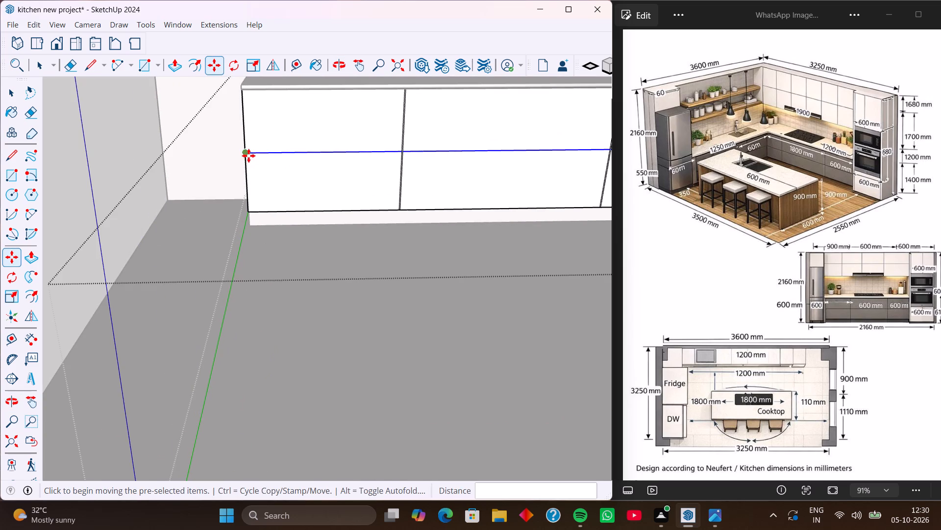
{"action": "scroll", "coordinate": [221, 196], "scroll_direction": "up", "scroll_amount": 4}
{"action": "scroll", "coordinate": [251, 159], "scroll_direction": "up", "scroll_amount": 3}
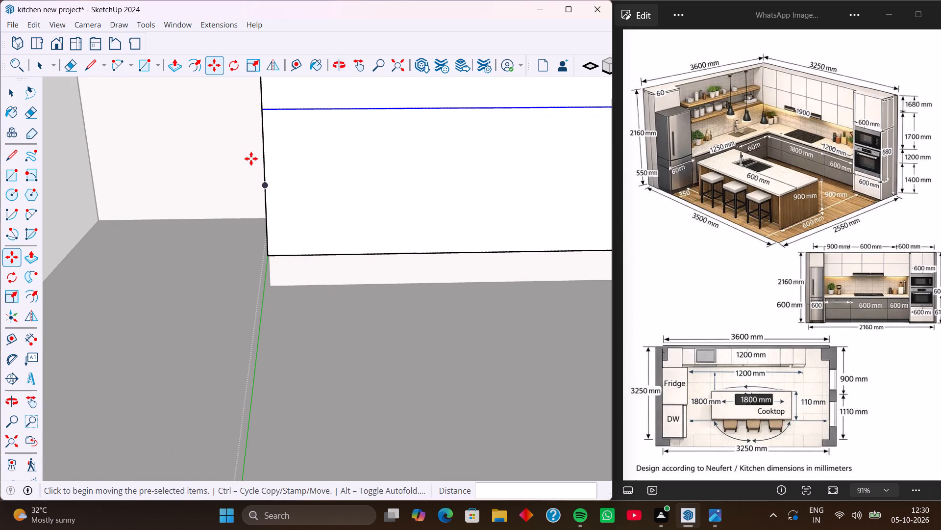
{"action": "scroll", "coordinate": [276, 140], "scroll_direction": "down", "scroll_amount": 1}
{"action": "middle_click_drag", "start_coordinate": [277, 137], "coordinate": [283, 180], "text": "shift"}
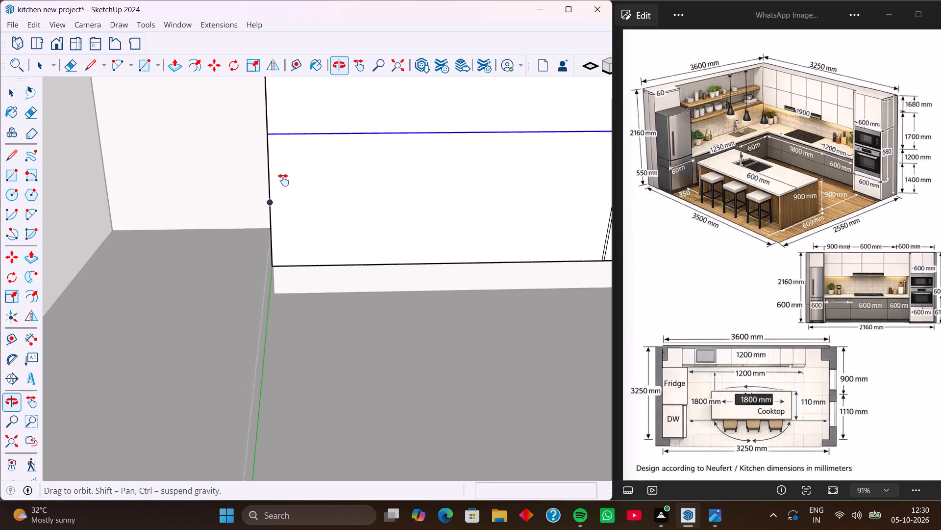
{"action": "middle_click_drag", "start_coordinate": [283, 180], "coordinate": [281, 208], "text": "shift"}
{"action": "scroll", "coordinate": [274, 193], "scroll_direction": "up", "scroll_amount": 2}
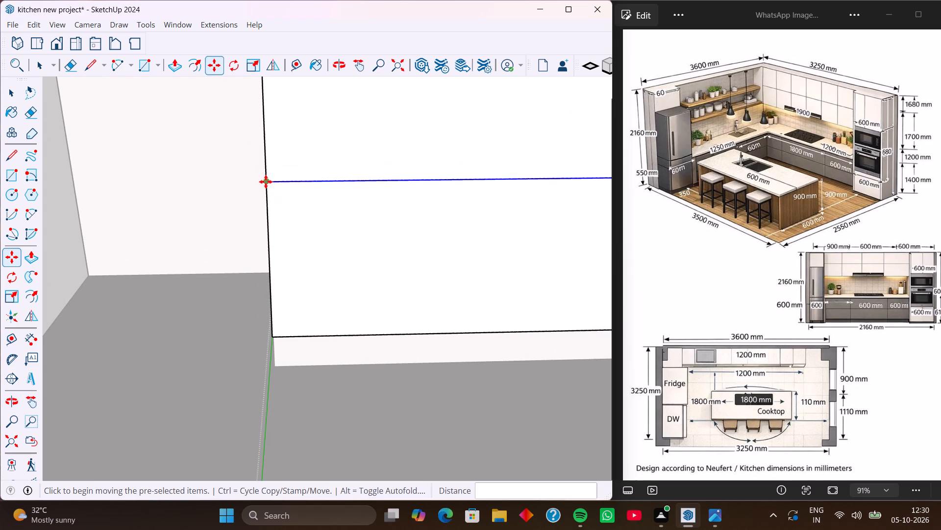
{"action": "left_click", "coordinate": [266, 182]}
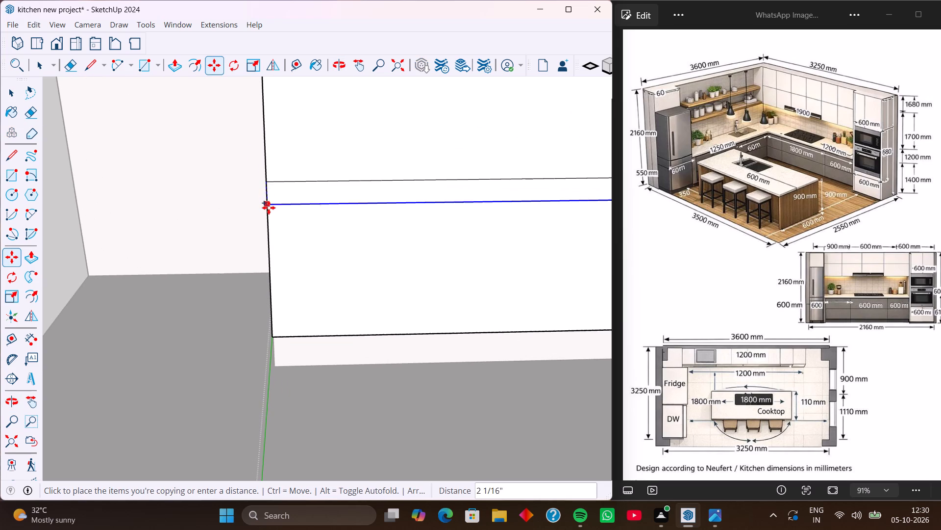
{"action": "key", "text": "Up"}
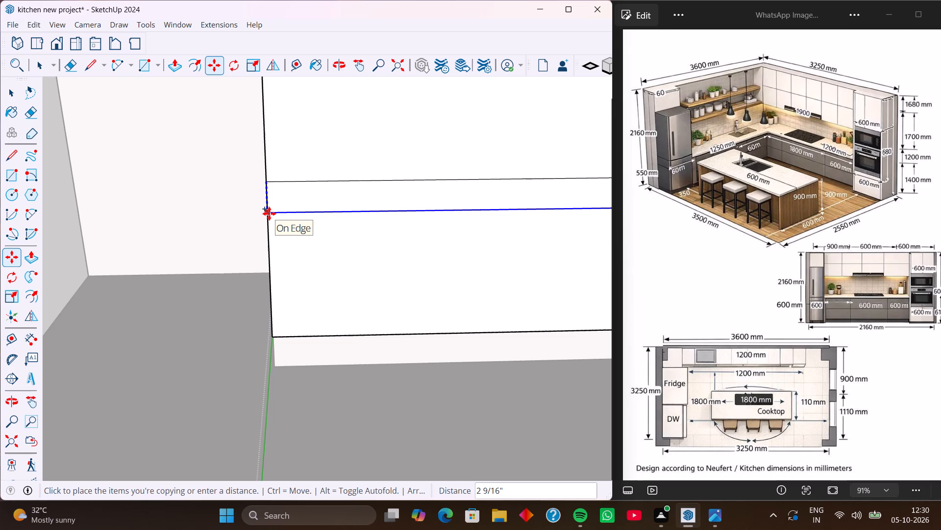
{"action": "type", "text": "3mm"}
{"action": "key", "text": "Return"}
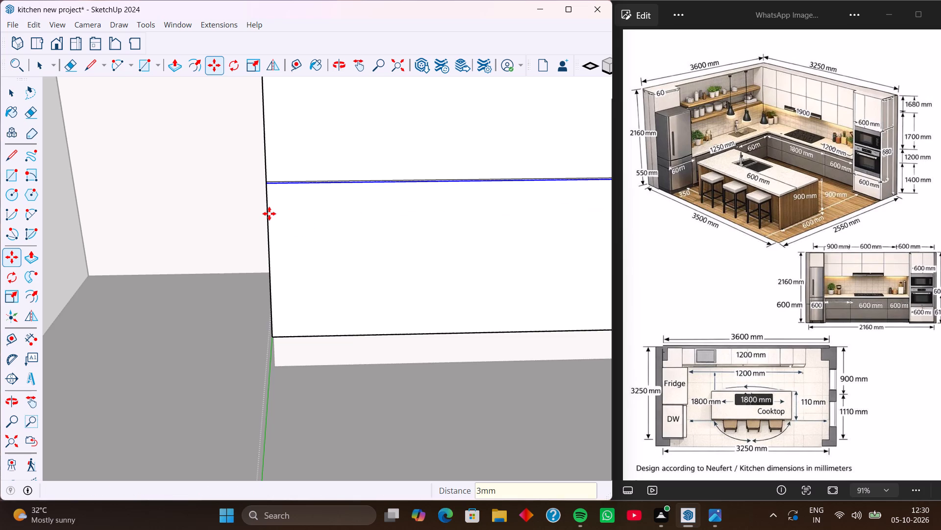
Copy the lower divider line 6 mm upward to form the gap's upper edge across the front panels.
{"action": "scroll", "coordinate": [252, 190], "scroll_direction": "up", "scroll_amount": 9}
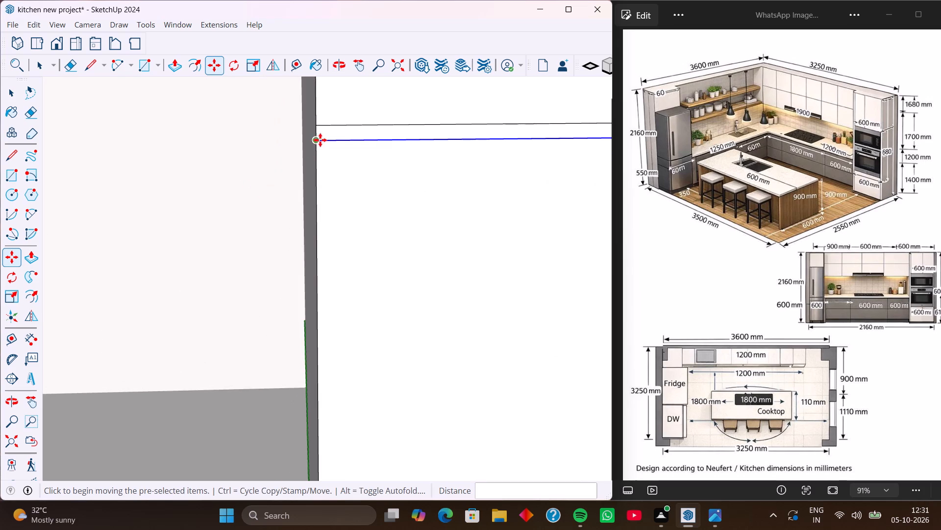
{"action": "left_click", "coordinate": [318, 139]}
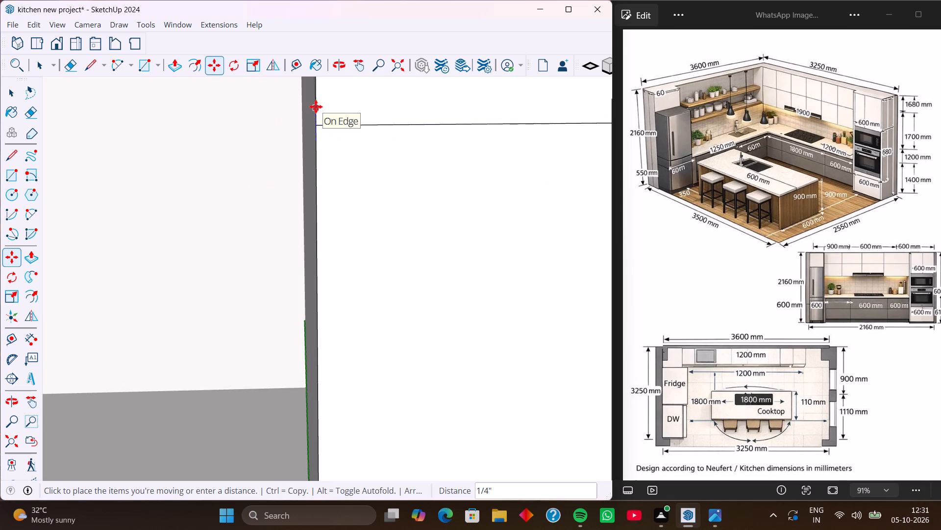
{"action": "scroll", "coordinate": [317, 99], "scroll_direction": "down", "scroll_amount": 4}
{"action": "middle_click_drag", "start_coordinate": [317, 100], "coordinate": [289, 185], "text": "shift"}
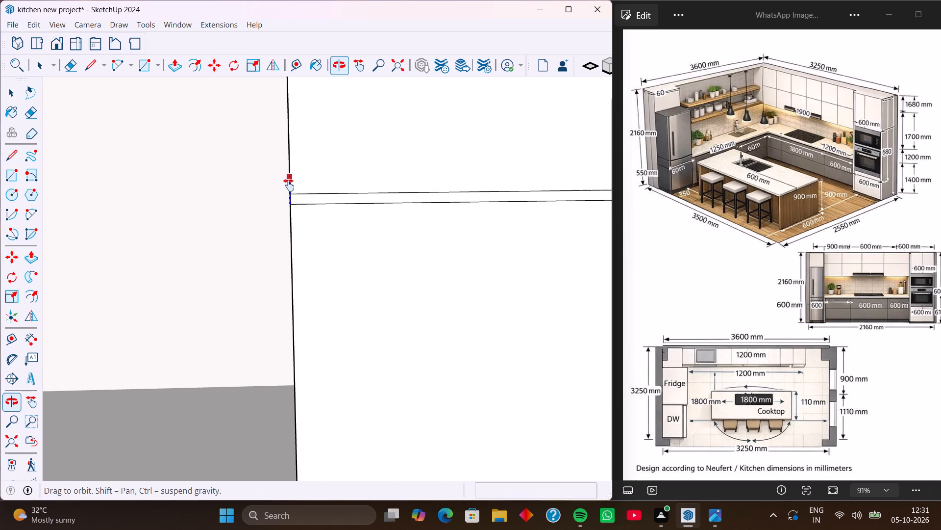
{"action": "middle_click_drag", "start_coordinate": [289, 185], "coordinate": [289, 186], "text": "shift"}
{"action": "key", "text": "Up"}
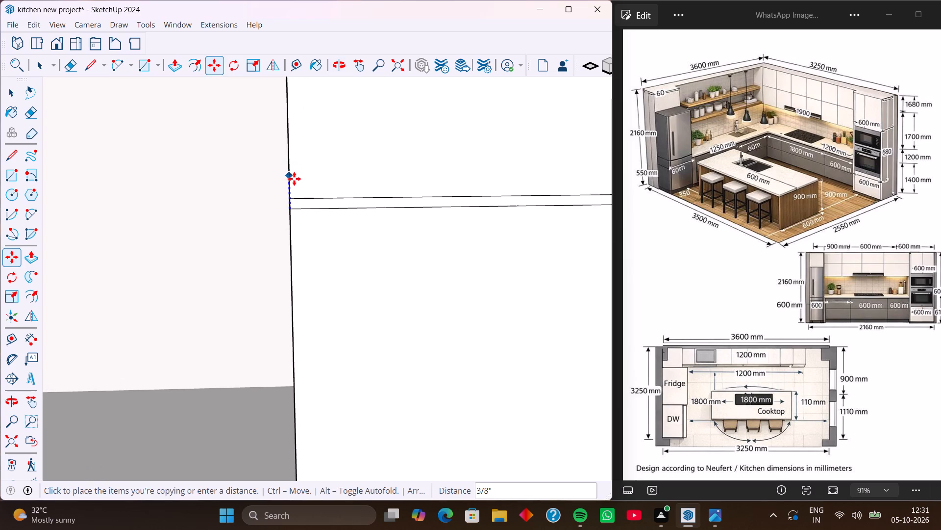
{"action": "key", "text": "6"}
{"action": "type", "text": "mm"}
{"action": "key", "text": "Return"}
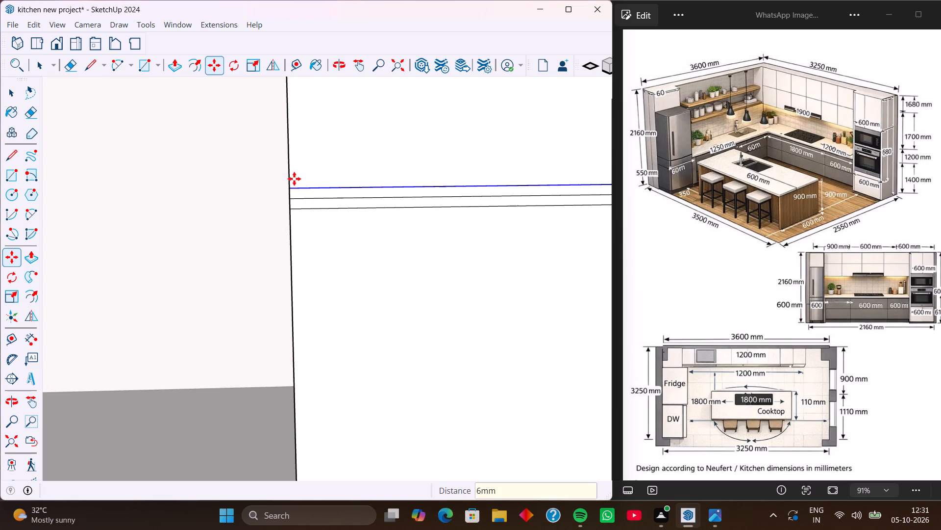
Erase the centre divider line across the end and middle panels and clear the edges crossing the gap at their junction.
{"action": "key", "text": "e"}
{"action": "left_click", "coordinate": [318, 199]}
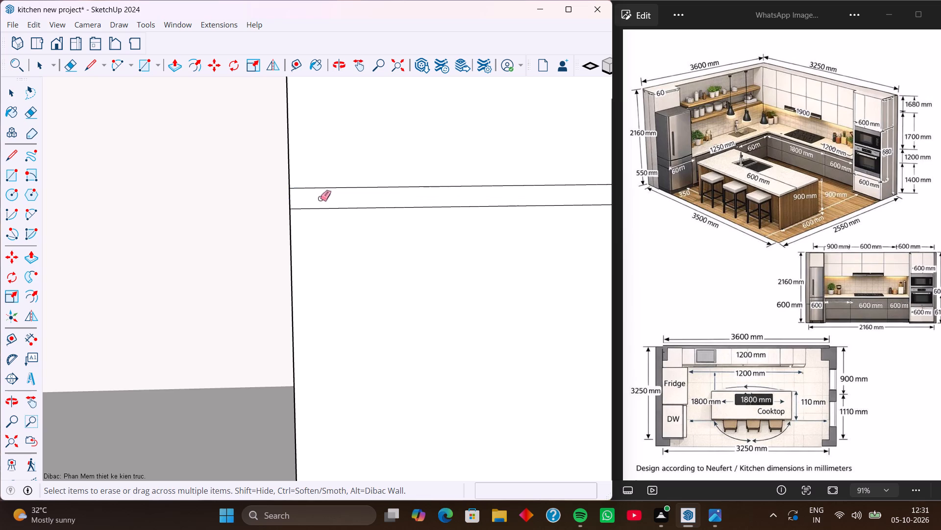
{"action": "scroll", "coordinate": [237, 207], "scroll_direction": "down", "scroll_amount": 10}
{"action": "scroll", "coordinate": [589, 220], "scroll_direction": "up", "scroll_amount": 4}
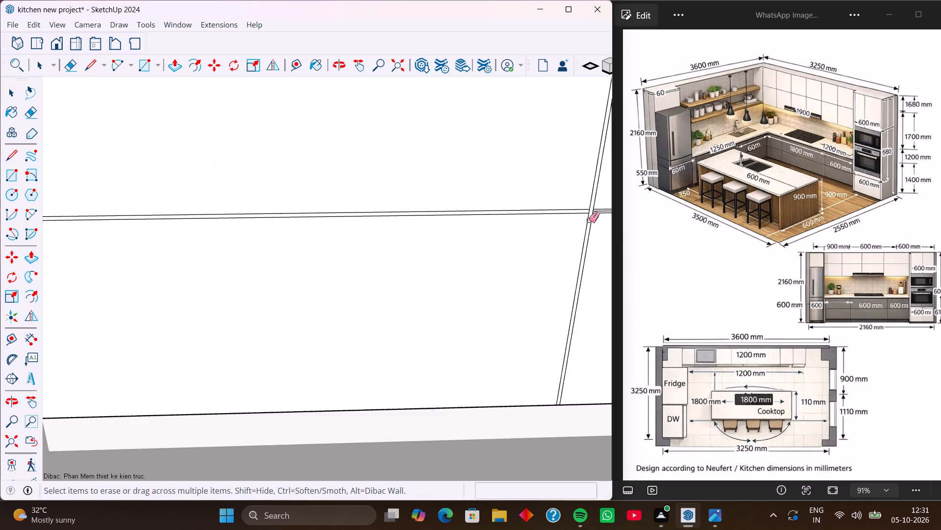
{"action": "scroll", "coordinate": [589, 220], "scroll_direction": "up", "scroll_amount": 7}
{"action": "middle_click_drag", "start_coordinate": [589, 220], "coordinate": [476, 235], "text": "shift"}
{"action": "scroll", "coordinate": [484, 224], "scroll_direction": "up", "scroll_amount": 6}
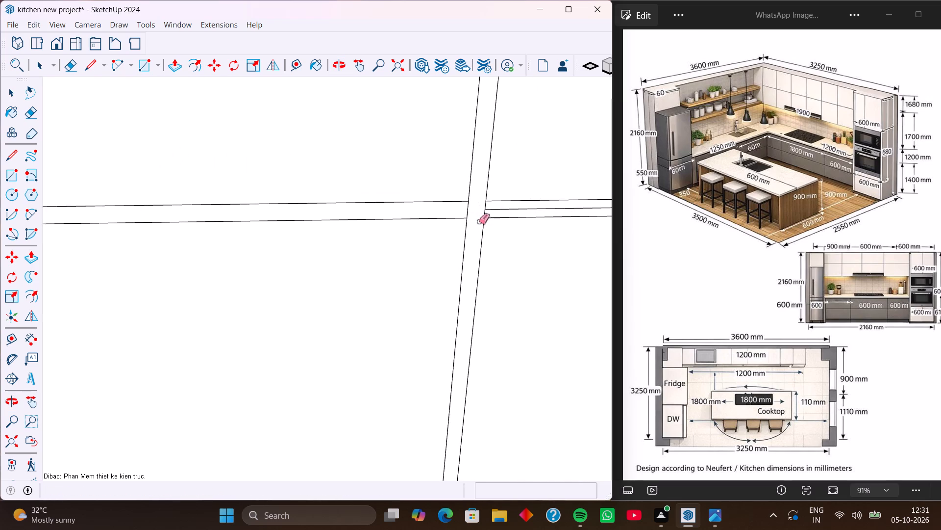
{"action": "scroll", "coordinate": [479, 221], "scroll_direction": "up", "scroll_amount": 5}
{"action": "left_click", "coordinate": [466, 203]}
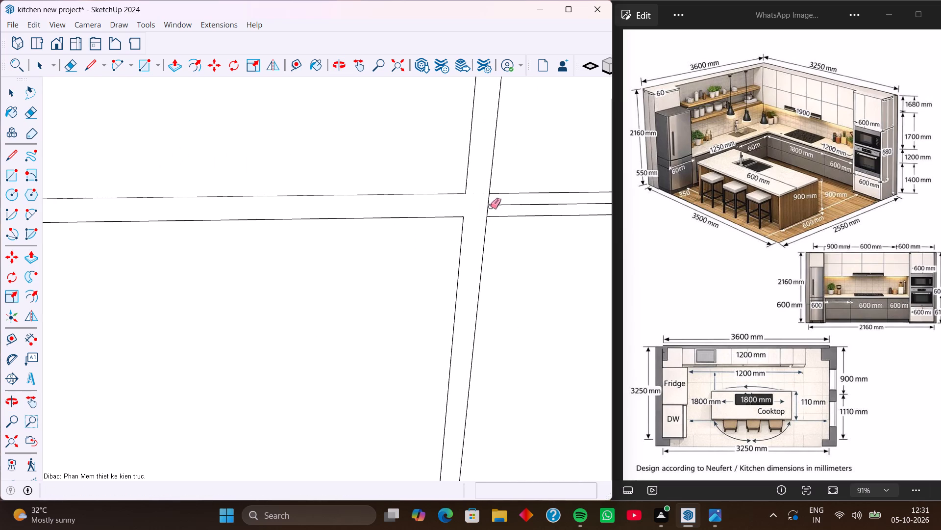
{"action": "left_click", "coordinate": [489, 206]}
Erase the edges crossing the horizontal gap where the middle and corner panels meet, plus the corner panel's centre divider line.
{"action": "scroll", "coordinate": [331, 212], "scroll_direction": "down", "scroll_amount": 20}
{"action": "scroll", "coordinate": [331, 212], "scroll_direction": "down", "scroll_amount": 2}
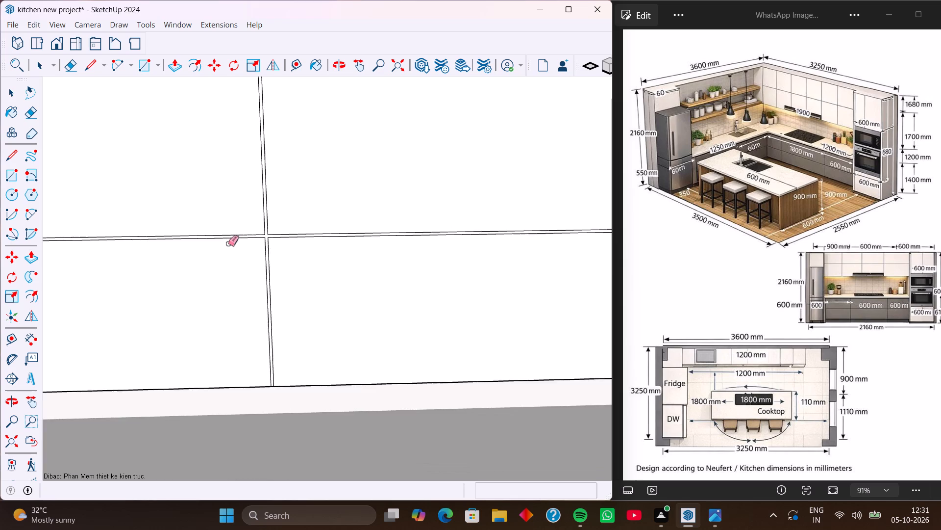
{"action": "scroll", "coordinate": [228, 243], "scroll_direction": "down", "scroll_amount": 11}
{"action": "scroll", "coordinate": [478, 234], "scroll_direction": "up", "scroll_amount": 8}
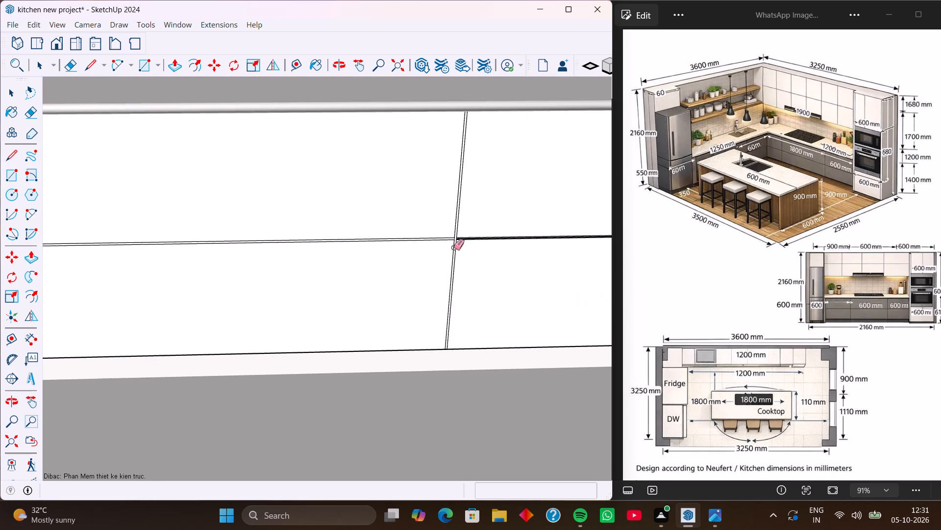
{"action": "scroll", "coordinate": [453, 247], "scroll_direction": "up", "scroll_amount": 17}
{"action": "left_click_drag", "start_coordinate": [457, 231], "coordinate": [464, 233]}
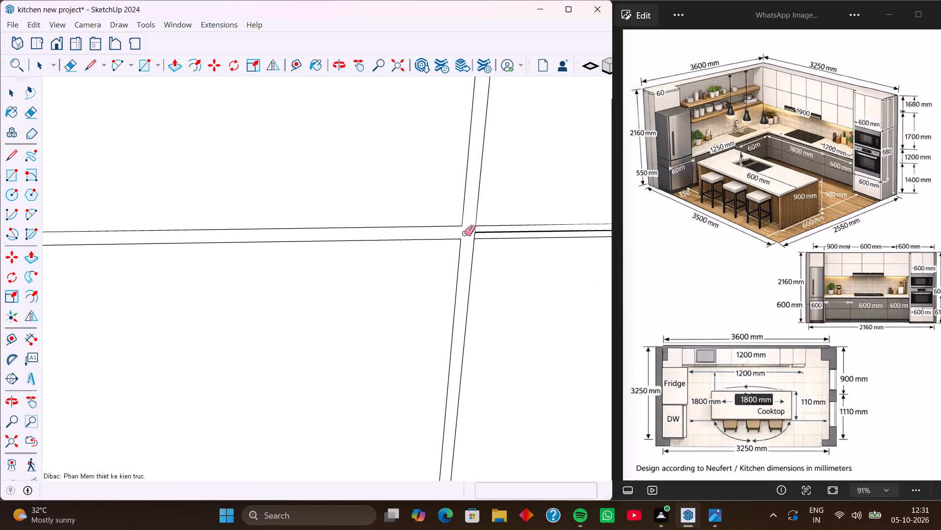
{"action": "left_click_drag", "start_coordinate": [471, 233], "coordinate": [478, 231]}
{"action": "scroll", "coordinate": [380, 226], "scroll_direction": "down", "scroll_amount": 16}
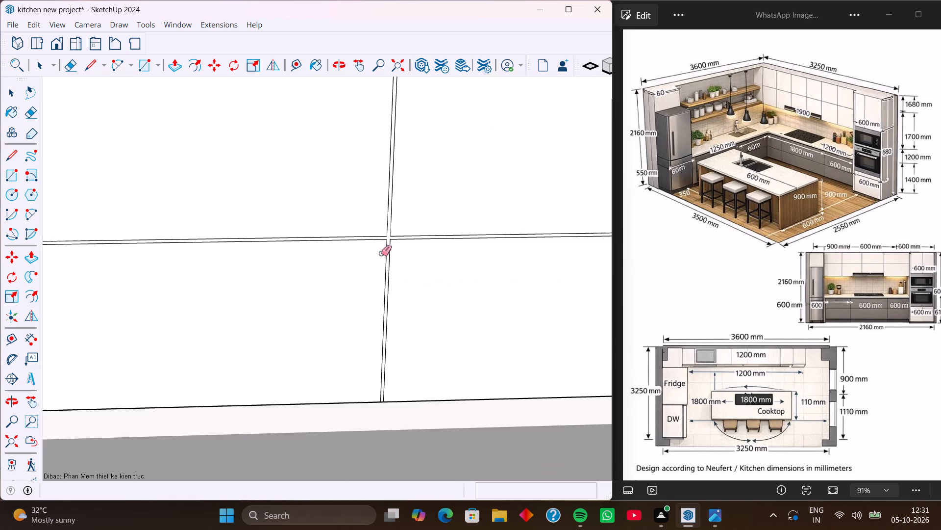
Push all six upper and lower front panels of the adjoining base cabinet run inward 1 inch, starting with the lower corner panel.
{"action": "scroll", "coordinate": [381, 253], "scroll_direction": "down", "scroll_amount": 5}
{"action": "key", "text": "p"}
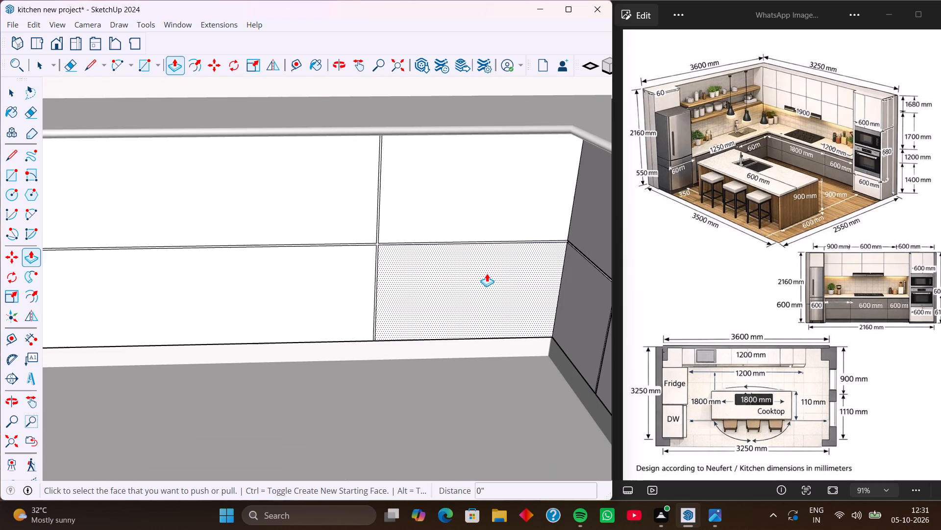
{"action": "left_click", "coordinate": [486, 274]}
{"action": "key", "text": "1"}
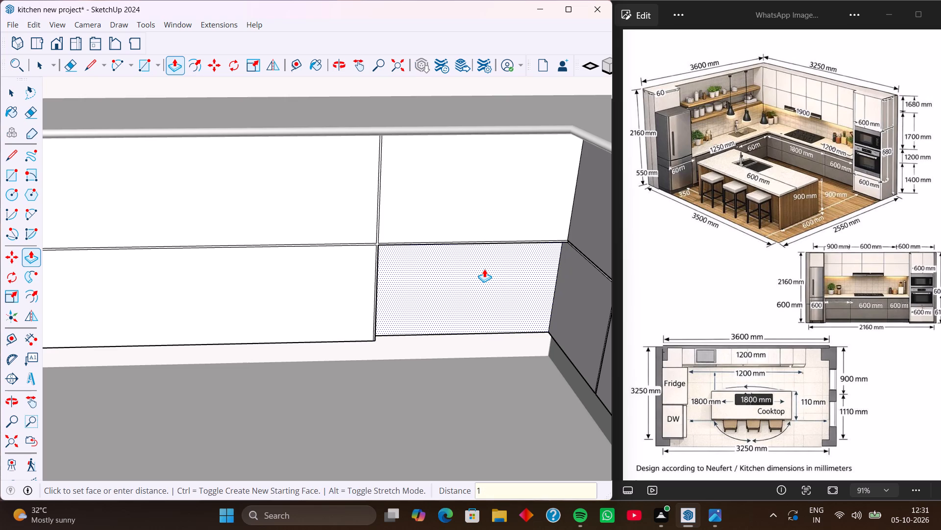
{"action": "key", "text": "Return"}
{"action": "double_click", "coordinate": [471, 219]}
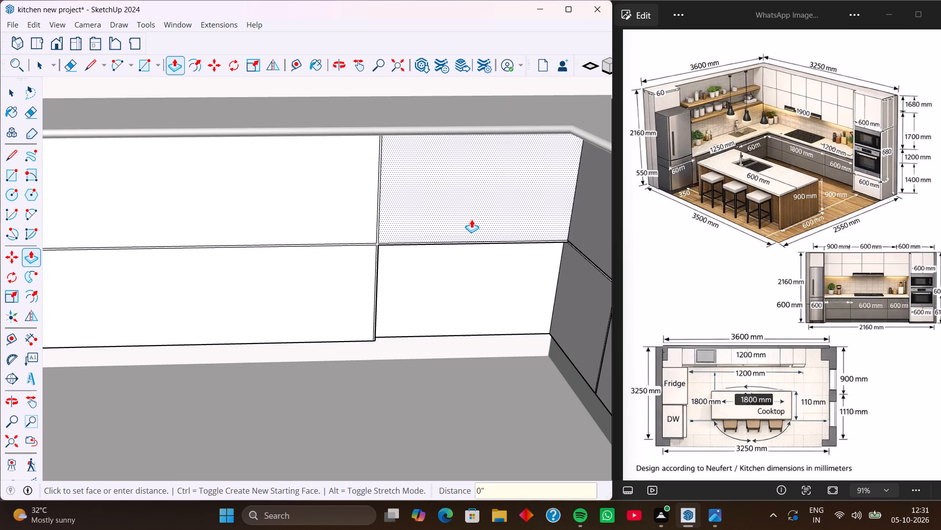
{"action": "double_click", "coordinate": [368, 219]}
{"action": "double_click", "coordinate": [353, 279]}
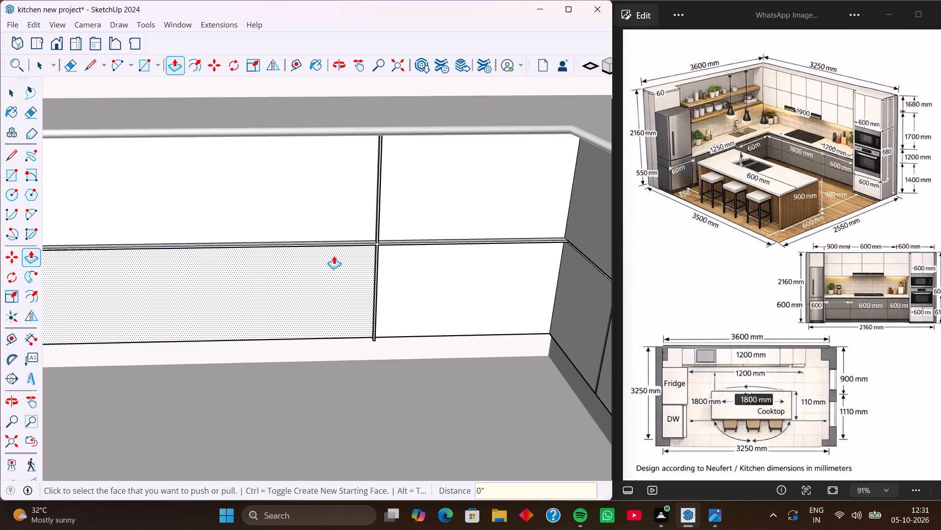
{"action": "scroll", "coordinate": [334, 256], "scroll_direction": "down", "scroll_amount": 4}
{"action": "middle_click_drag", "start_coordinate": [334, 255], "coordinate": [670, 246], "text": "shift"}
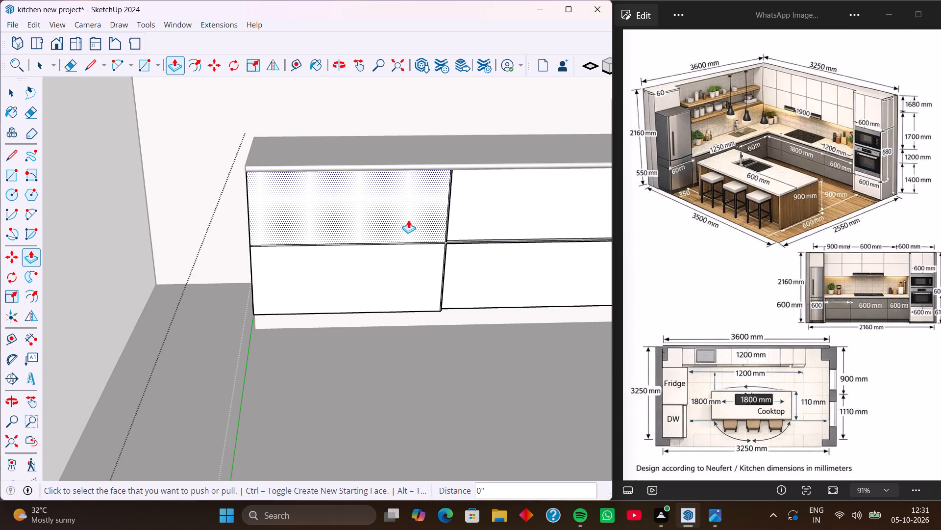
{"action": "double_click", "coordinate": [408, 220]}
{"action": "left_click", "coordinate": [416, 257]}
{"action": "left_click", "coordinate": [416, 257]}
Push the gap face running between the end and middle panels inward 2 inches, and leave the cabinet group.
{"action": "scroll", "coordinate": [485, 240], "scroll_direction": "up", "scroll_amount": 3}
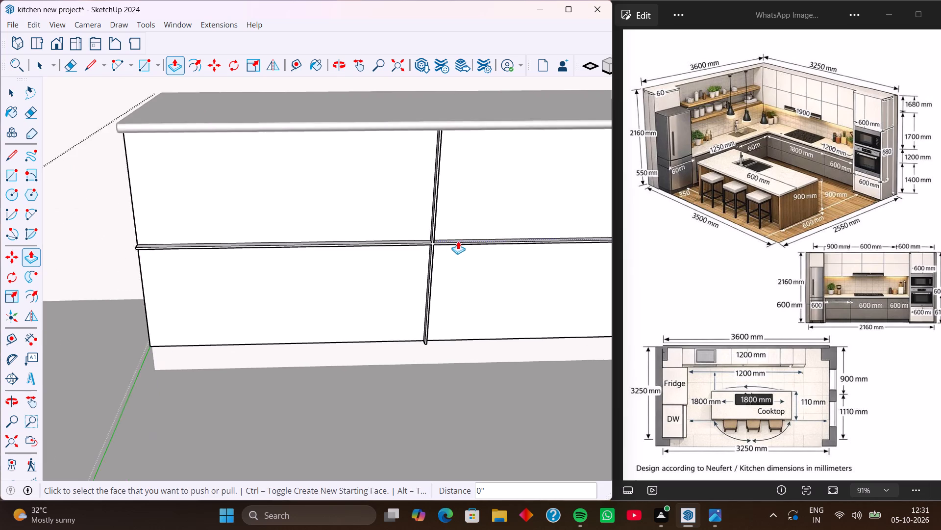
{"action": "scroll", "coordinate": [458, 241], "scroll_direction": "up", "scroll_amount": 20}
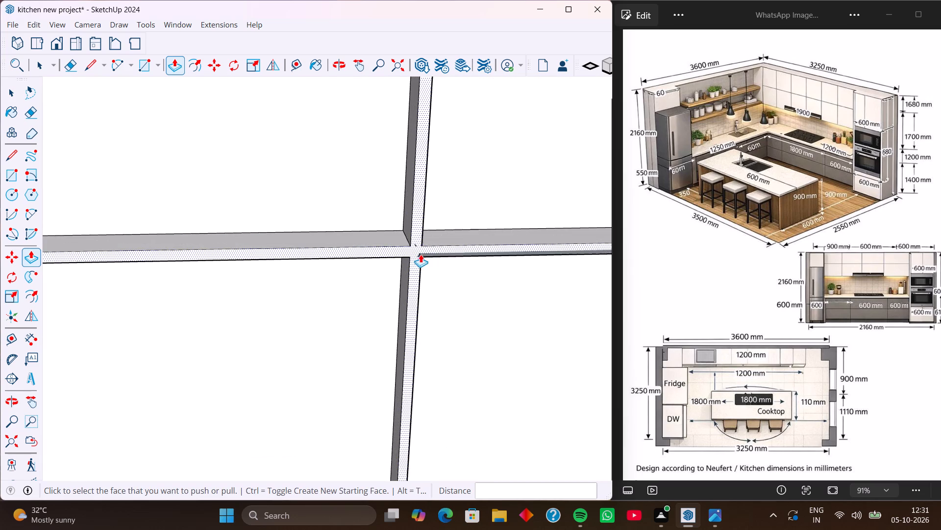
{"action": "scroll", "coordinate": [421, 254], "scroll_direction": "up", "scroll_amount": 2}
{"action": "left_click", "coordinate": [413, 252]}
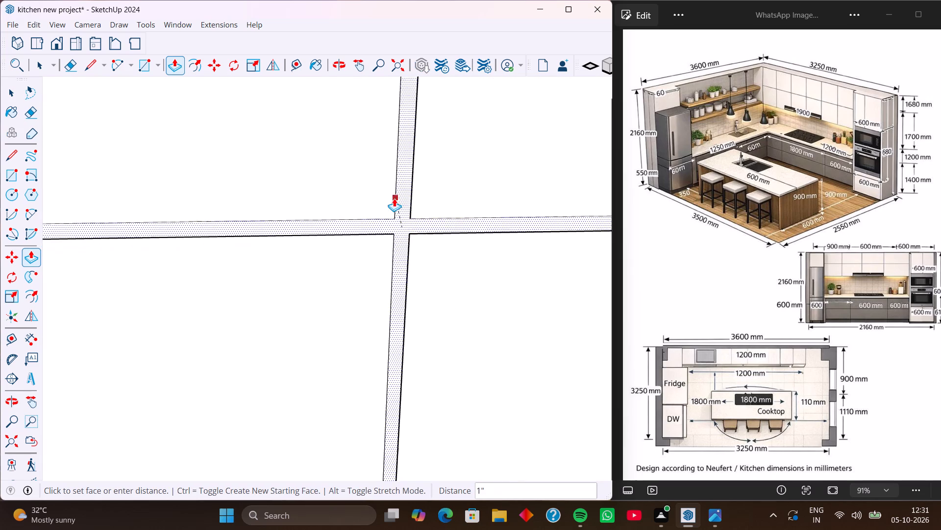
{"action": "key", "text": "2"}
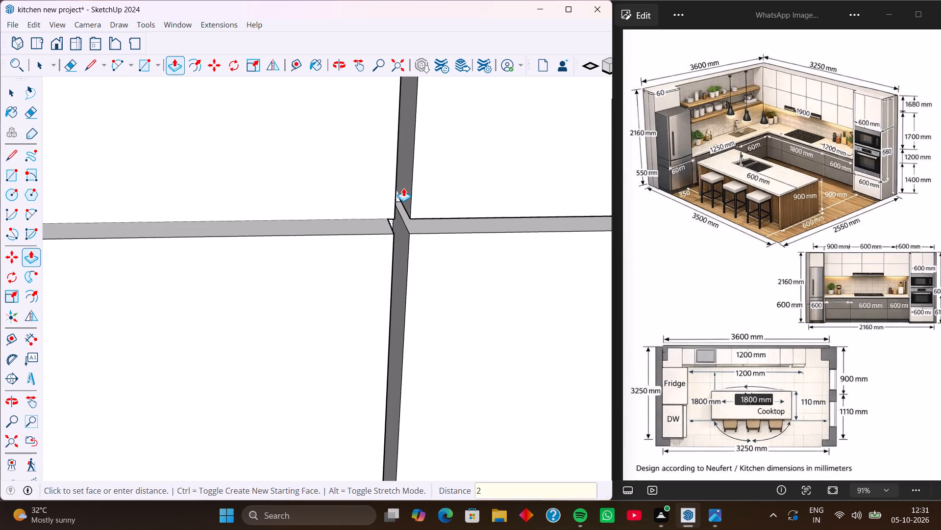
{"action": "key", "text": "Return"}
{"action": "scroll", "coordinate": [311, 191], "scroll_direction": "down", "scroll_amount": 17}
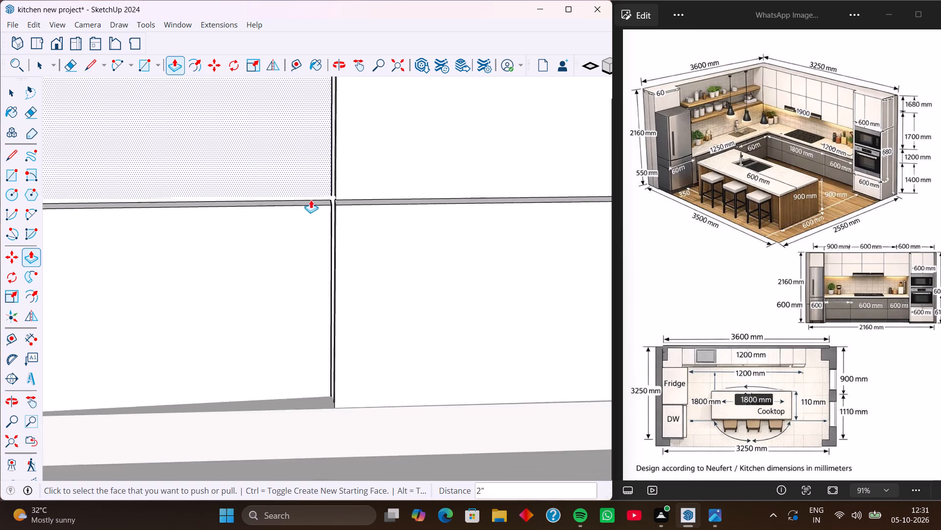
{"action": "scroll", "coordinate": [311, 200], "scroll_direction": "down", "scroll_amount": 16}
{"action": "key", "text": "space"}
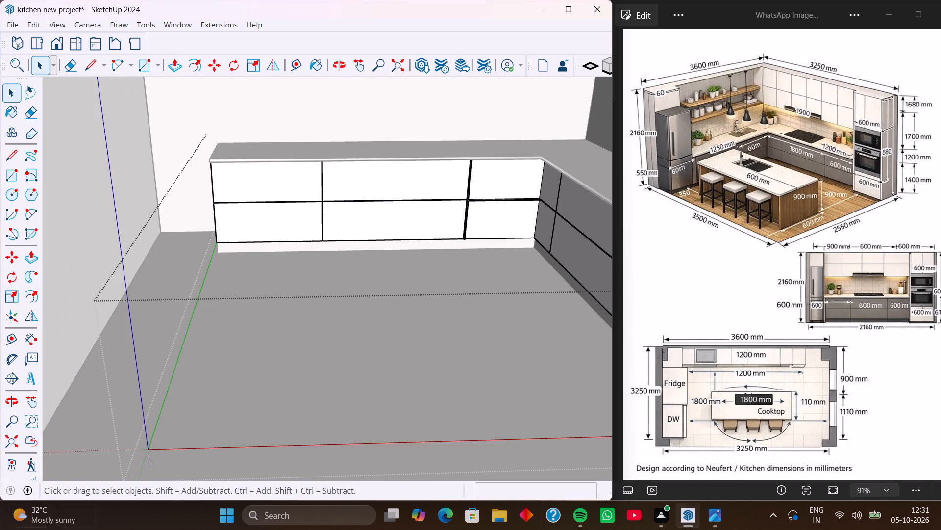
{"action": "left_click", "coordinate": [102, 217]}
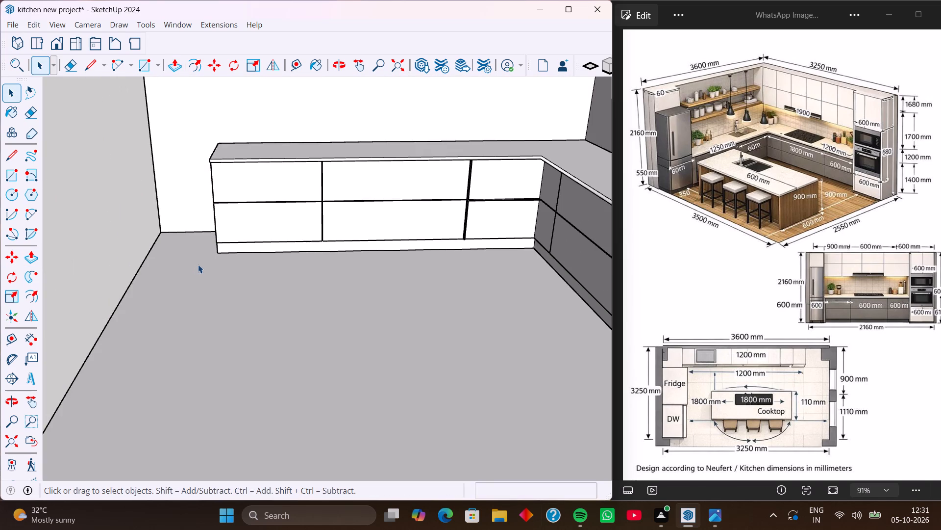
Reopen the cabinet group and push the remaining gap face around the middle and corner panel junction inward 2 inches.
{"action": "scroll", "coordinate": [199, 265], "scroll_direction": "down", "scroll_amount": 5}
{"action": "middle_click_drag", "start_coordinate": [219, 295], "coordinate": [269, 278]}
{"action": "middle_click_drag", "start_coordinate": [269, 278], "coordinate": [309, 285]}
{"action": "scroll", "coordinate": [346, 224], "scroll_direction": "up", "scroll_amount": 5}
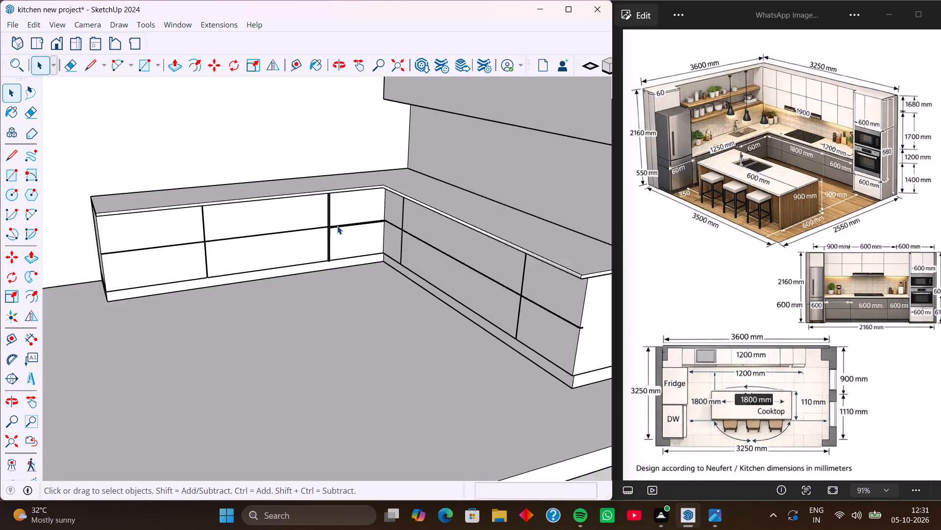
{"action": "scroll", "coordinate": [337, 226], "scroll_direction": "up", "scroll_amount": 11}
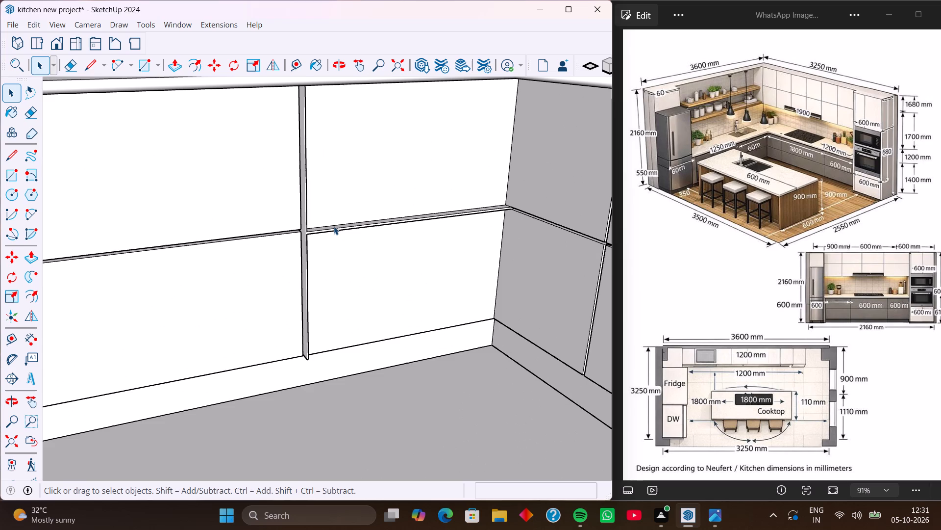
{"action": "scroll", "coordinate": [310, 238], "scroll_direction": "up", "scroll_amount": 17}
{"action": "middle_click_drag", "start_coordinate": [299, 230], "coordinate": [247, 222]}
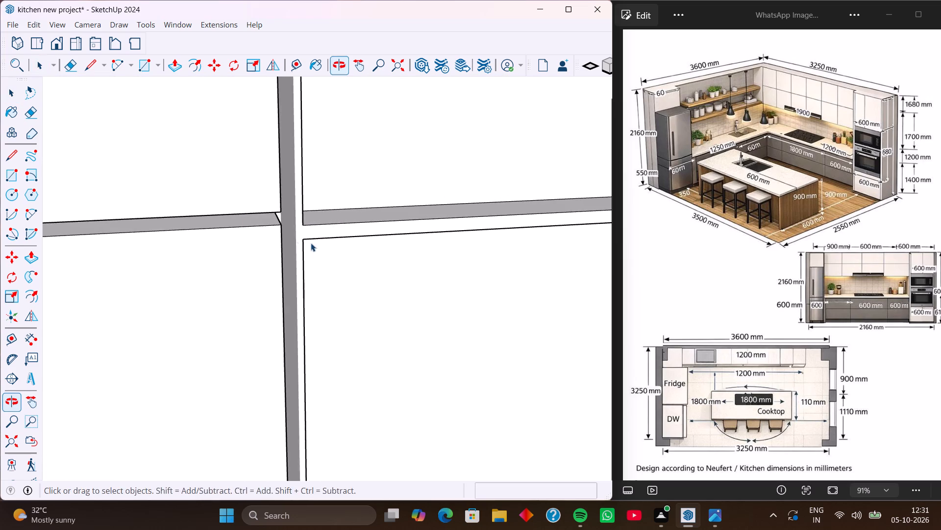
{"action": "middle_click_drag", "start_coordinate": [311, 243], "coordinate": [262, 235]}
{"action": "scroll", "coordinate": [269, 236], "scroll_direction": "up", "scroll_amount": 4}
{"action": "middle_click_drag", "start_coordinate": [303, 227], "coordinate": [335, 132]}
{"action": "scroll", "coordinate": [323, 222], "scroll_direction": "up", "scroll_amount": 1}
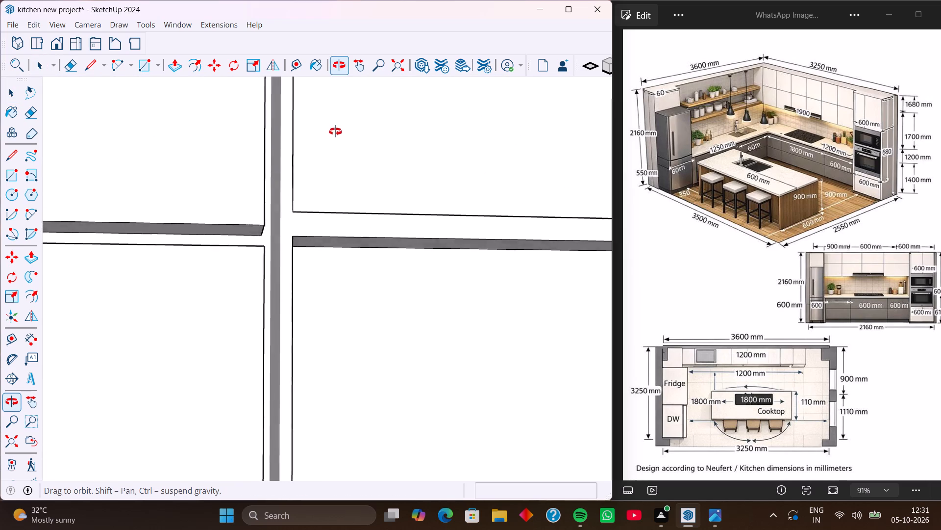
{"action": "middle_click_drag", "start_coordinate": [335, 132], "coordinate": [306, 190]}
{"action": "left_click", "coordinate": [319, 226]}
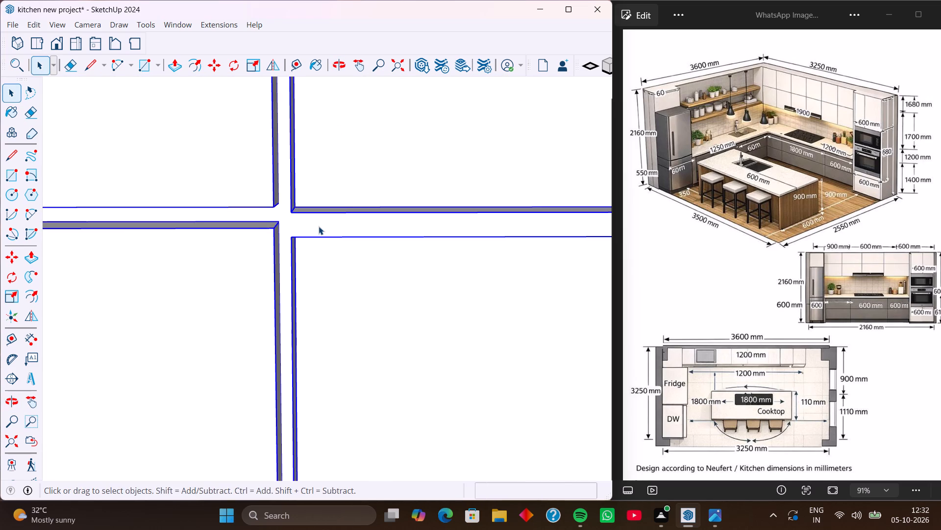
{"action": "triple_click", "coordinate": [319, 226]}
{"action": "left_click", "coordinate": [319, 226]}
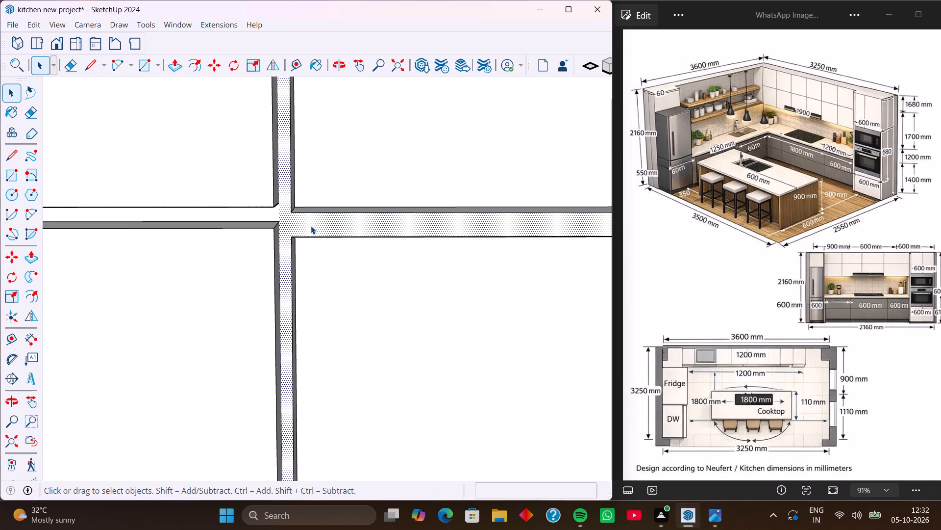
{"action": "key", "text": "p"}
{"action": "left_click", "coordinate": [311, 226]}
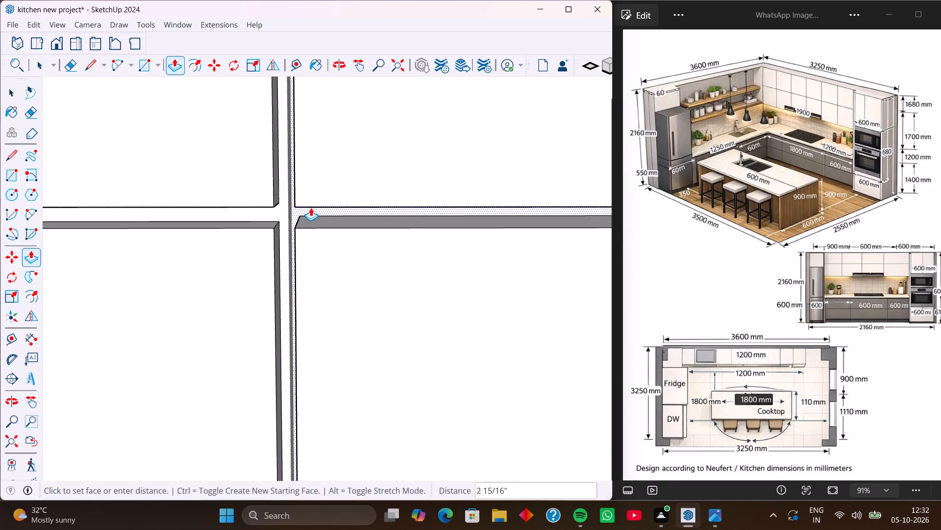
{"action": "key", "text": "2"}
{"action": "key", "text": "Return"}
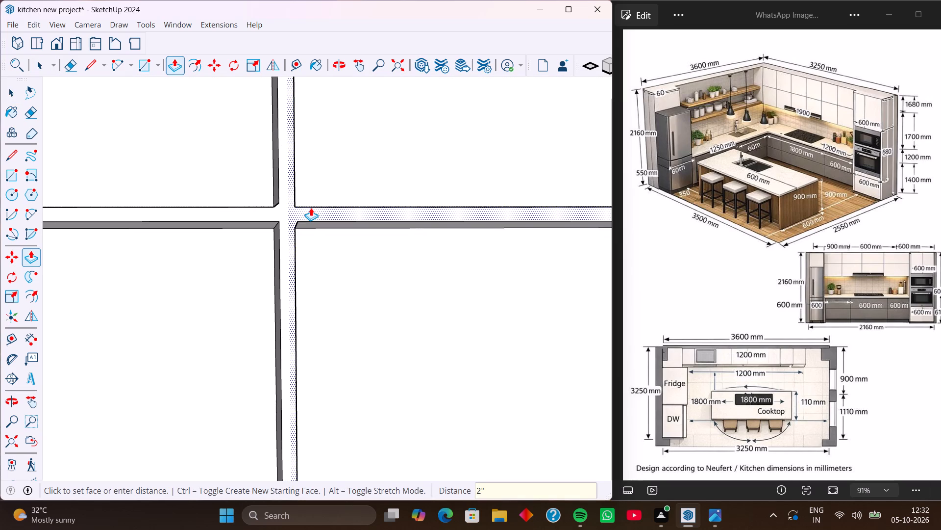
Inspect the recessed gap junction between the middle and corner panels up close from several angles.
{"action": "scroll", "coordinate": [197, 255], "scroll_direction": "down", "scroll_amount": 15}
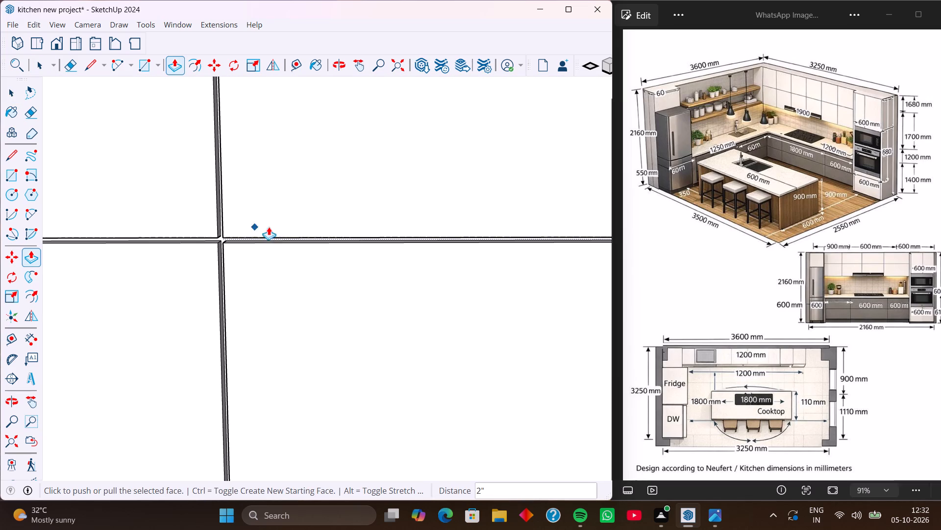
{"action": "scroll", "coordinate": [223, 241], "scroll_direction": "up", "scroll_amount": 9}
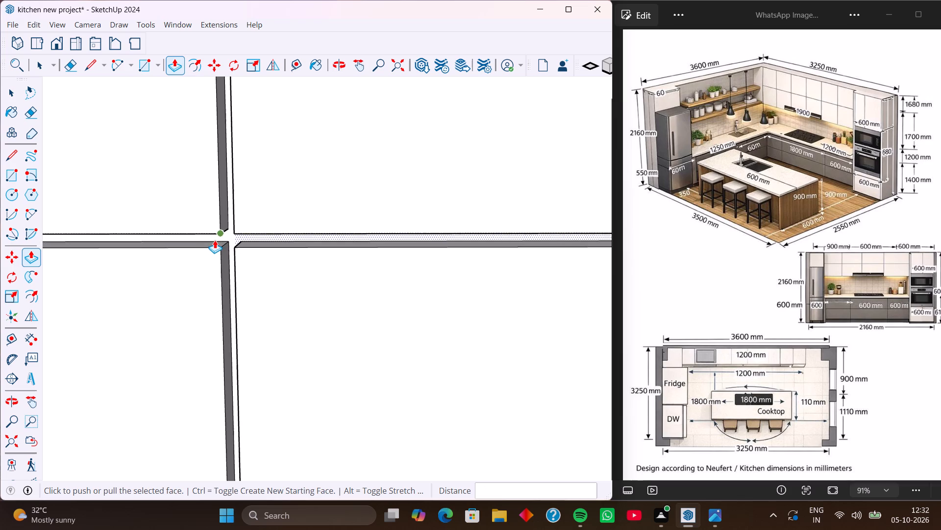
{"action": "scroll", "coordinate": [215, 240], "scroll_direction": "down", "scroll_amount": 1}
{"action": "scroll", "coordinate": [265, 221], "scroll_direction": "down", "scroll_amount": 17}
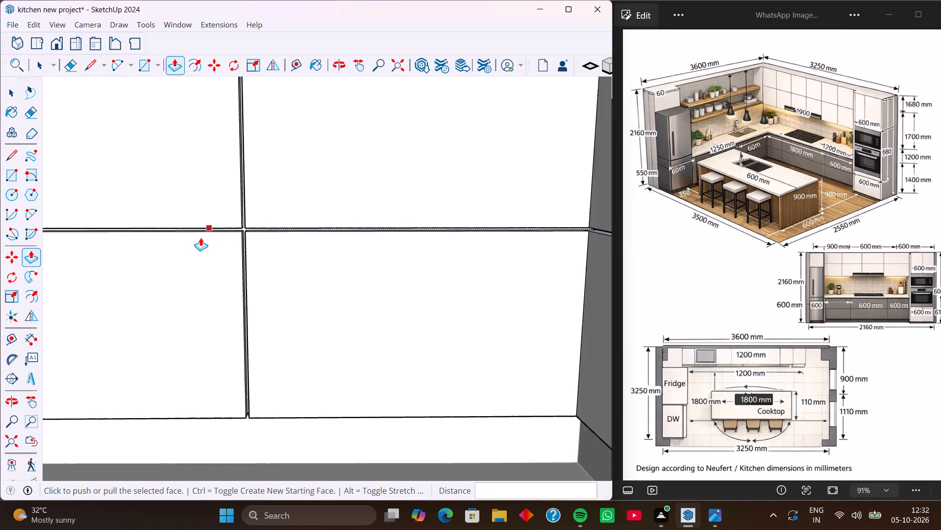
{"action": "scroll", "coordinate": [200, 238], "scroll_direction": "down", "scroll_amount": 7}
{"action": "middle_click_drag", "start_coordinate": [268, 245], "coordinate": [292, 338]}
{"action": "scroll", "coordinate": [204, 295], "scroll_direction": "up", "scroll_amount": 10}
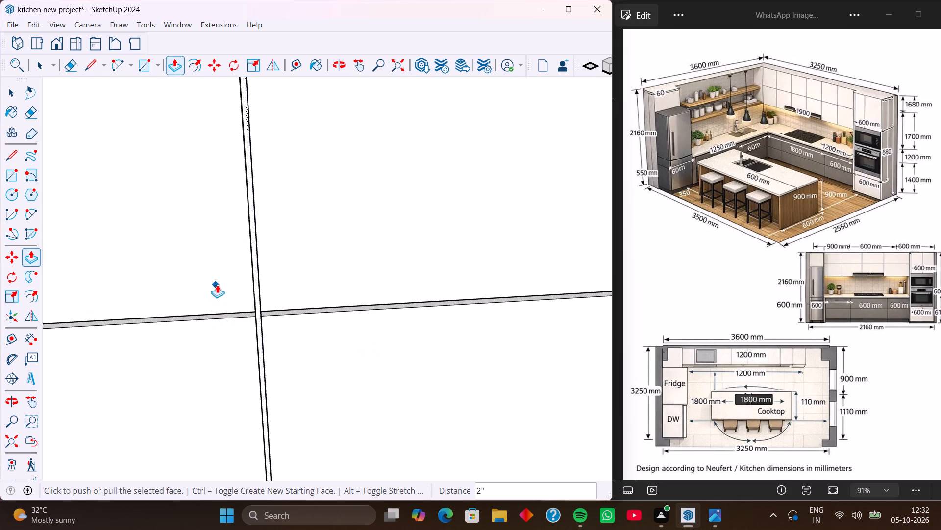
{"action": "scroll", "coordinate": [217, 285], "scroll_direction": "up", "scroll_amount": 19}
{"action": "middle_click_drag", "start_coordinate": [265, 311], "coordinate": [337, 288]}
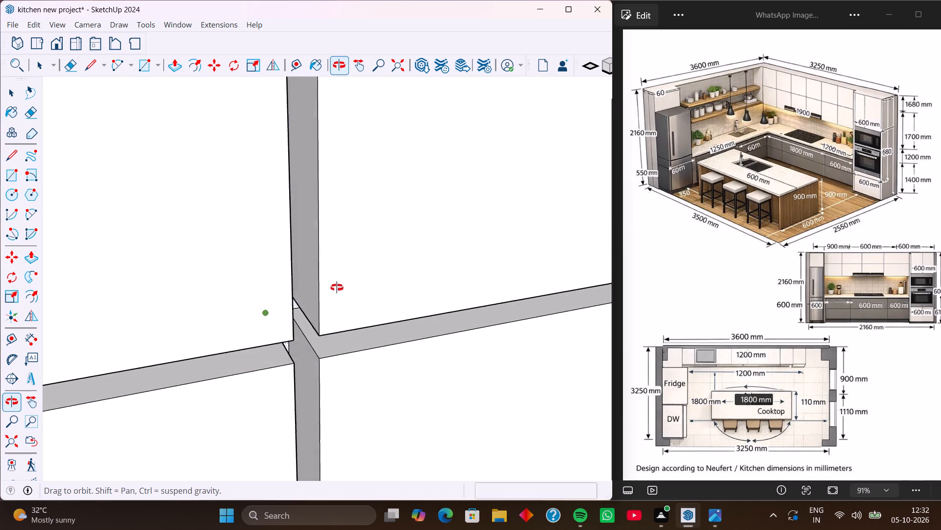
{"action": "middle_click_drag", "start_coordinate": [337, 288], "coordinate": [257, 233]}
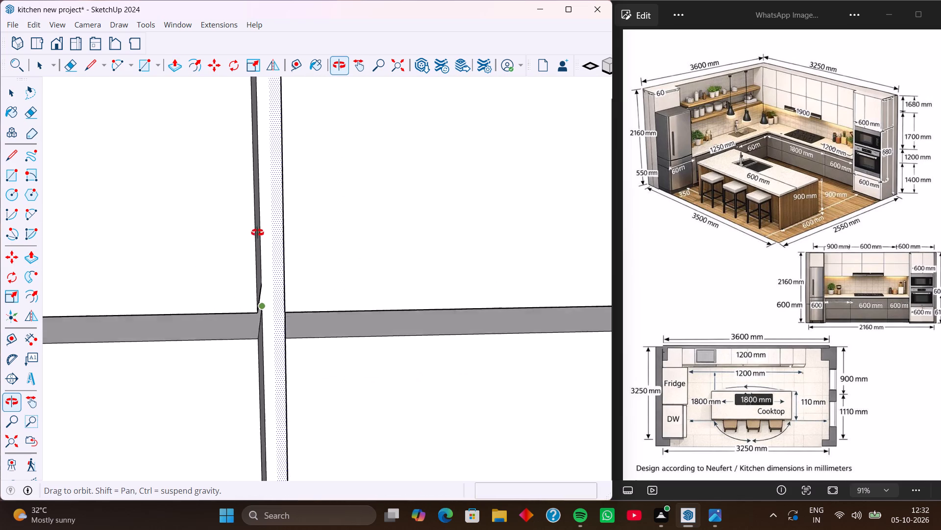
{"action": "middle_click_drag", "start_coordinate": [257, 233], "coordinate": [265, 216]}
{"action": "key", "text": "space"}
{"action": "scroll", "coordinate": [219, 278], "scroll_direction": "down", "scroll_amount": 14}
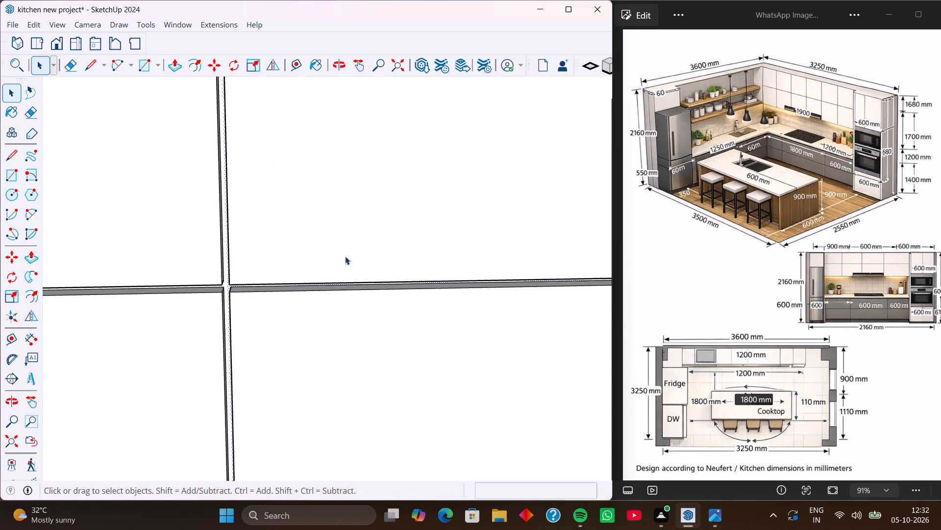
{"action": "scroll", "coordinate": [345, 256], "scroll_direction": "down", "scroll_amount": 13}
Leave the cabinet group and review the panel gaps along both base cabinet runs from different sides of the room.
{"action": "middle_click_drag", "start_coordinate": [310, 320], "coordinate": [258, 322]}
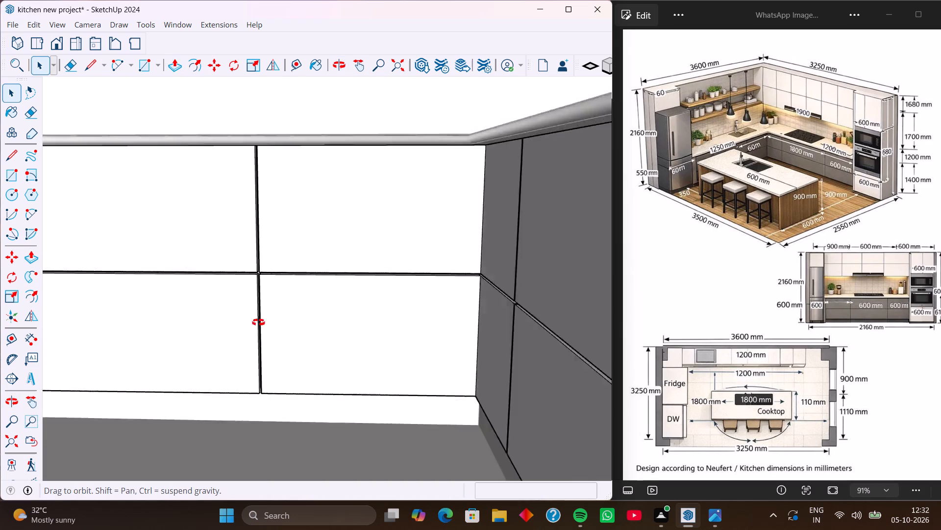
{"action": "middle_click_drag", "start_coordinate": [258, 322], "coordinate": [371, 331]}
{"action": "middle_click_drag", "start_coordinate": [301, 327], "coordinate": [329, 400]}
{"action": "scroll", "coordinate": [311, 371], "scroll_direction": "down", "scroll_amount": 7}
{"action": "middle_click_drag", "start_coordinate": [281, 377], "coordinate": [482, 237]}
{"action": "scroll", "coordinate": [359, 334], "scroll_direction": "up", "scroll_amount": 1}
{"action": "middle_click_drag", "start_coordinate": [358, 334], "coordinate": [535, 212]}
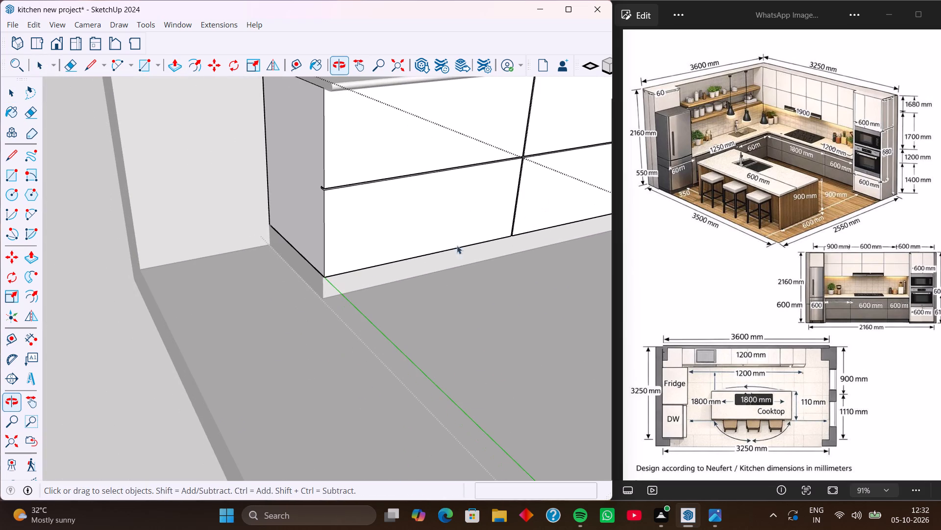
{"action": "left_click", "coordinate": [84, 205]}
{"action": "scroll", "coordinate": [280, 226], "scroll_direction": "down", "scroll_amount": 6}
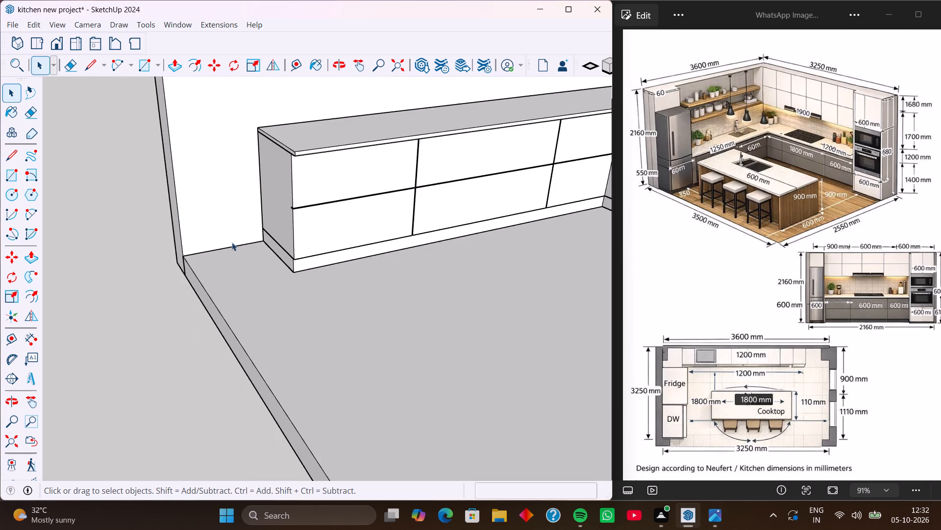
{"action": "middle_click_drag", "start_coordinate": [433, 243], "coordinate": [367, 223]}
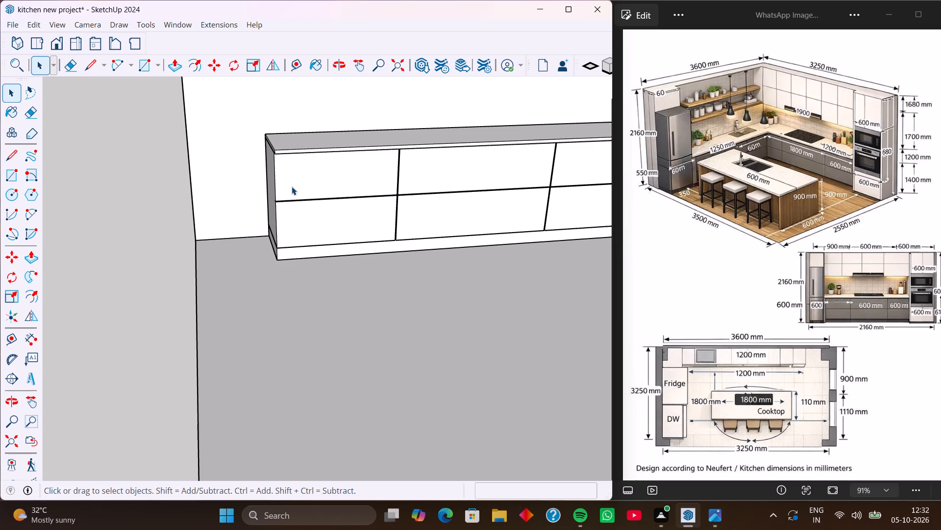
{"action": "middle_click_drag", "start_coordinate": [243, 204], "coordinate": [566, 207]}
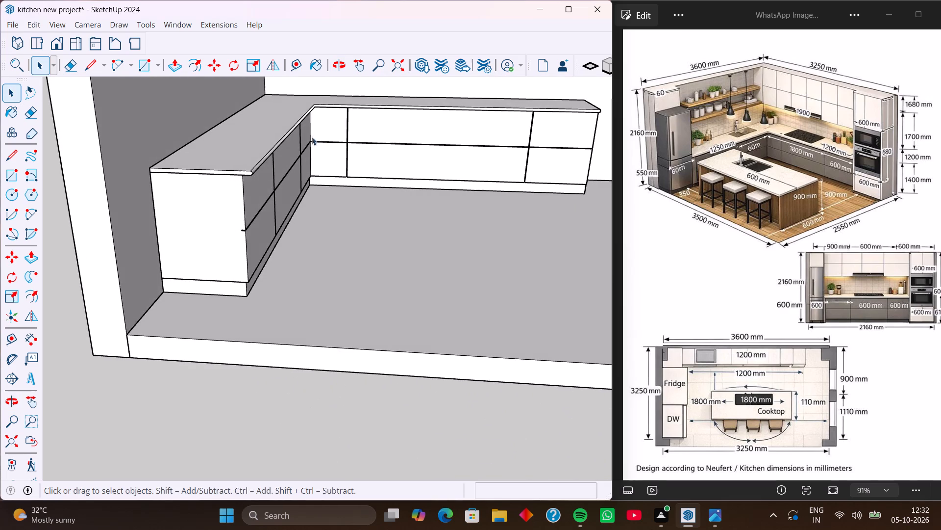
{"action": "middle_click_drag", "start_coordinate": [250, 131], "coordinate": [164, 285], "text": "shift"}
{"action": "middle_click_drag", "start_coordinate": [327, 289], "coordinate": [368, 249]}
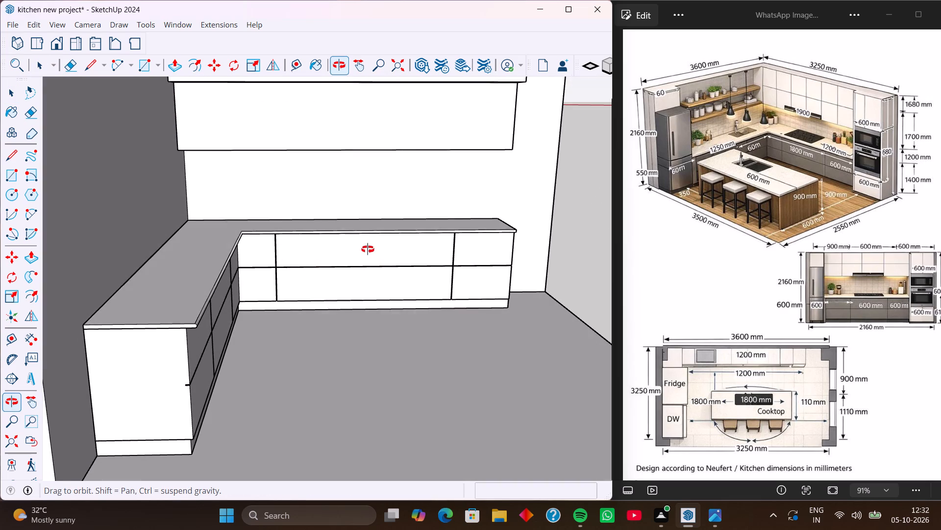
{"action": "middle_click_drag", "start_coordinate": [368, 249], "coordinate": [368, 248]}
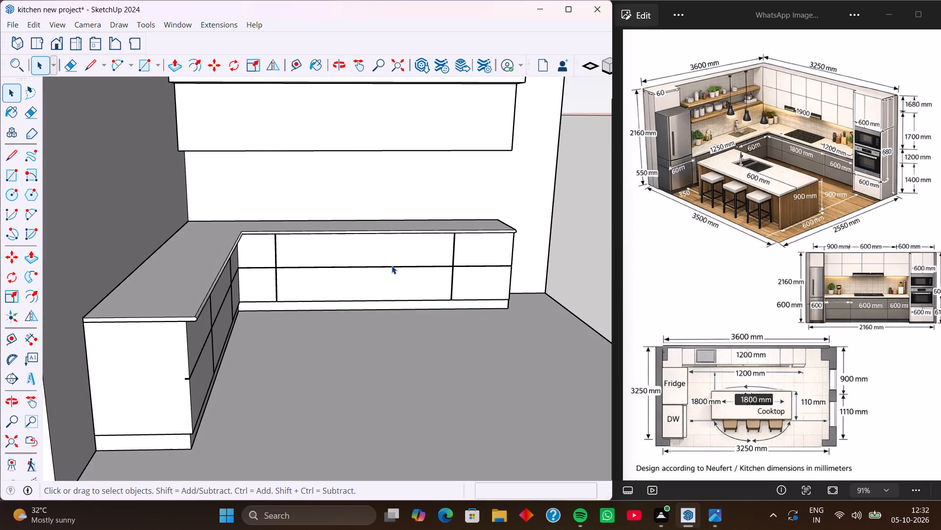
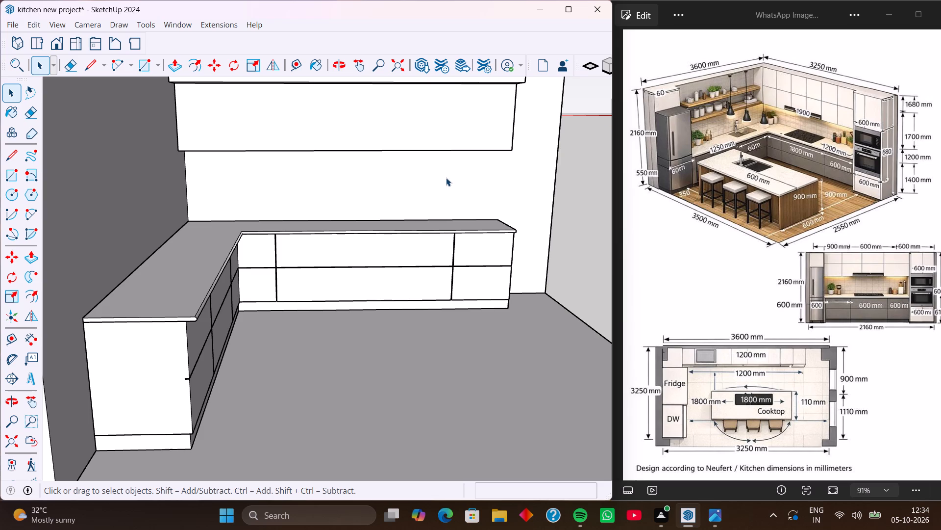
Place a vertical guide along the gap between the middle and end panels of the back base cabinet run.
{"action": "middle_click_drag", "start_coordinate": [447, 167], "coordinate": [457, 231], "text": "shift"}
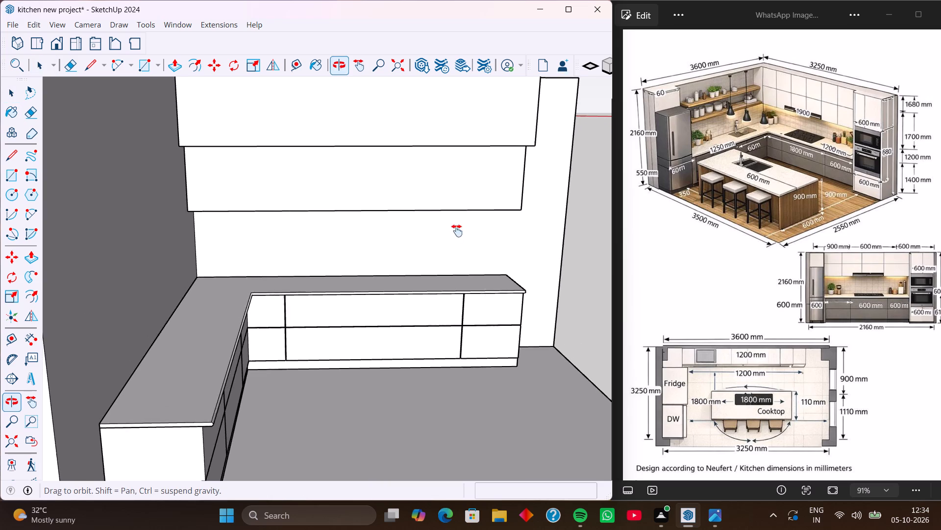
{"action": "middle_click_drag", "start_coordinate": [457, 231], "coordinate": [457, 233], "text": "shift"}
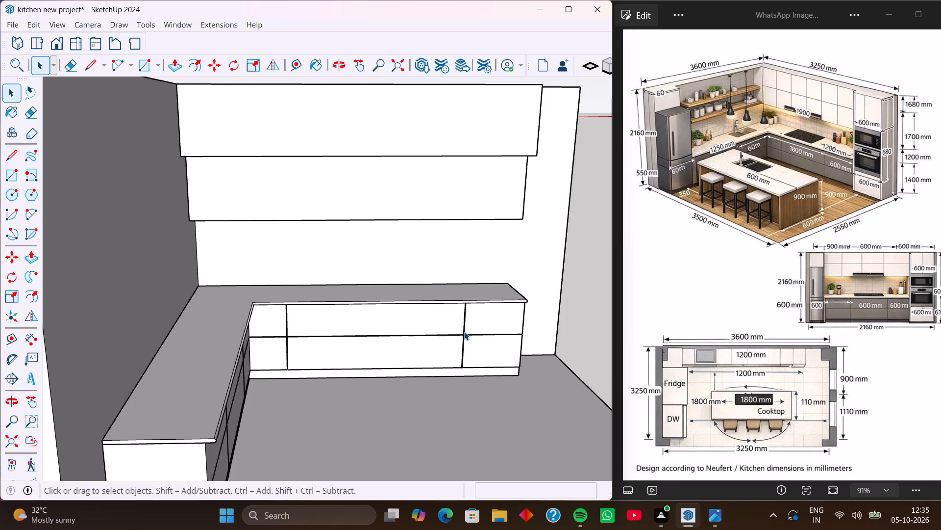
{"action": "key", "text": "t"}
{"action": "left_click", "coordinate": [463, 353]}
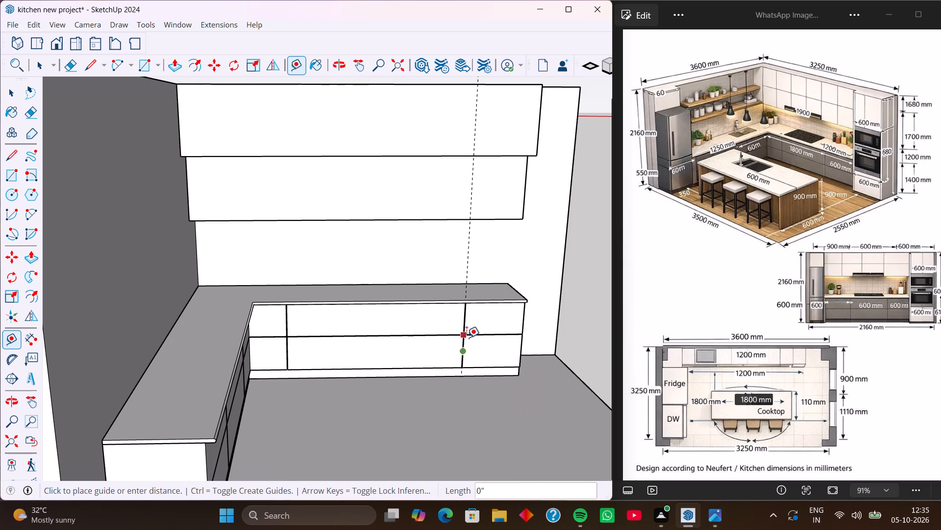
{"action": "left_click", "coordinate": [467, 322]}
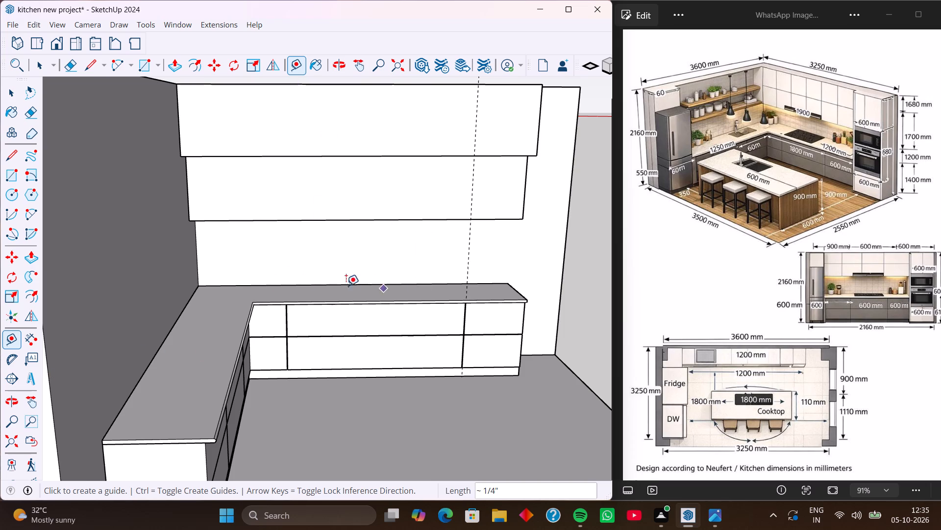
Place a parallel vertical guide 1800 mm from that gap guide, toward the corner panel.
{"action": "left_click", "coordinate": [470, 254]}
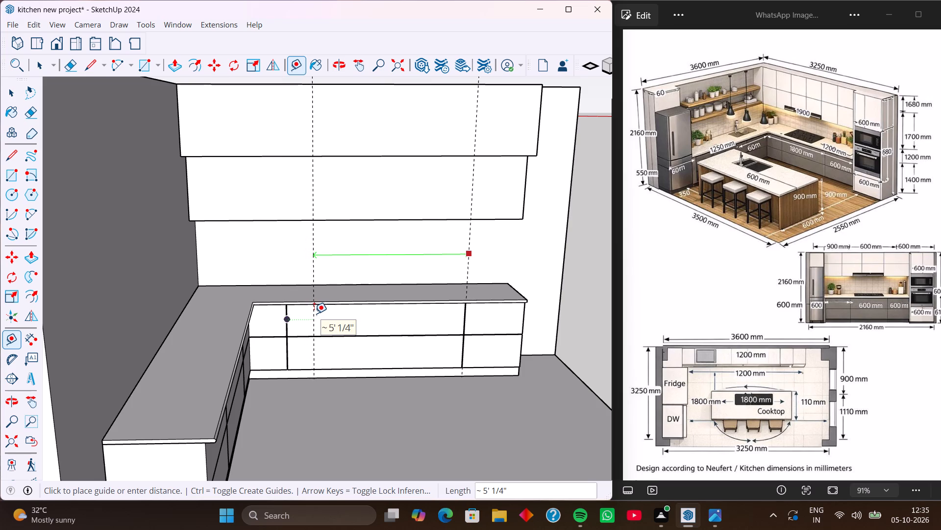
{"action": "type", "text": "1800"}
{"action": "type", "text": "mm"}
{"action": "key", "text": "Return"}
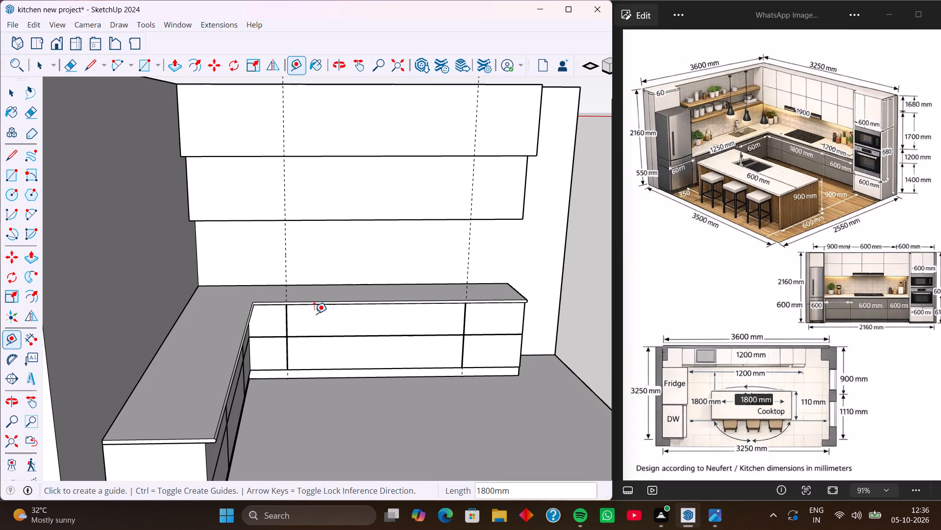
Place a vertical guide along the inner corner edge where the two base cabinet runs meet.
{"action": "middle_click_drag", "start_coordinate": [239, 369], "coordinate": [225, 360]}
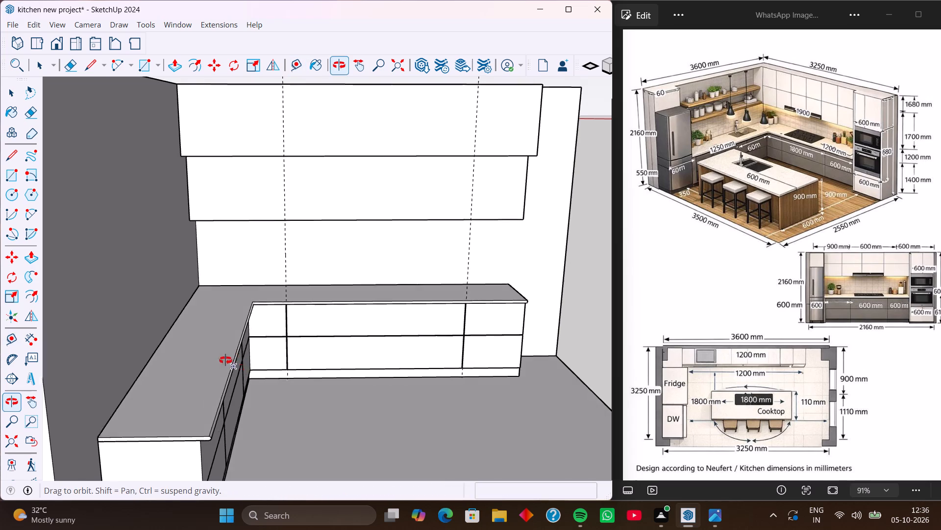
{"action": "middle_click_drag", "start_coordinate": [225, 360], "coordinate": [169, 331]}
{"action": "scroll", "coordinate": [235, 357], "scroll_direction": "up", "scroll_amount": 4}
{"action": "left_click", "coordinate": [253, 357]}
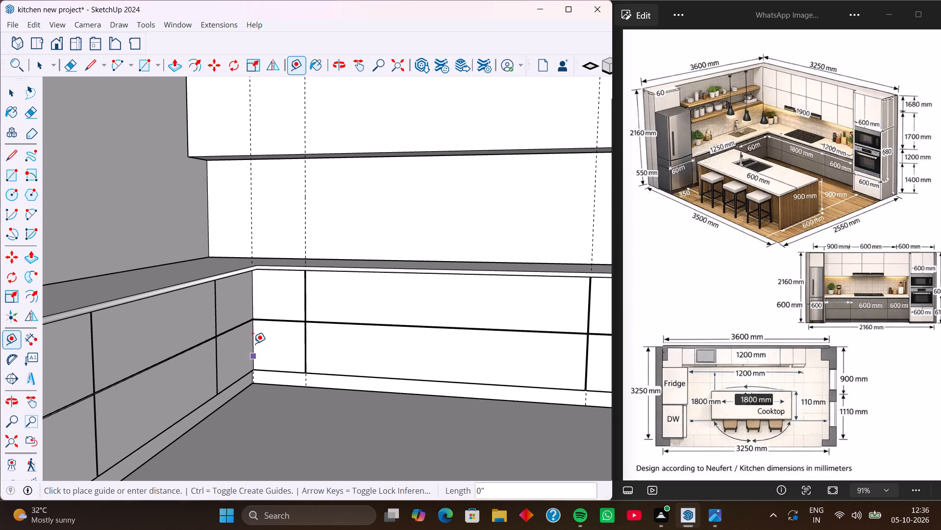
{"action": "left_click", "coordinate": [253, 294]}
Measure the distance between the inner corner guide and the guide at the corner panel gap.
{"action": "middle_click_drag", "start_coordinate": [281, 283], "coordinate": [355, 300]}
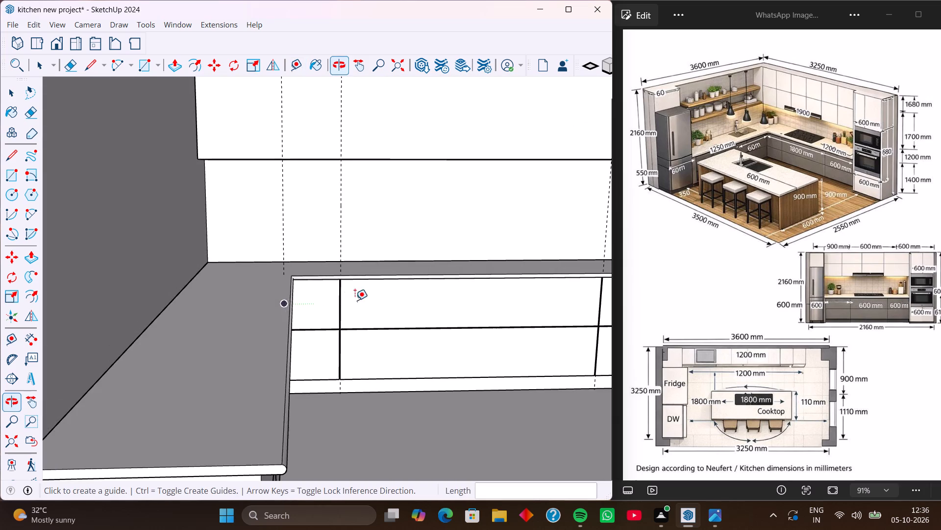
{"action": "middle_click_drag", "start_coordinate": [289, 203], "coordinate": [315, 296]}
{"action": "scroll", "coordinate": [286, 182], "scroll_direction": "up", "scroll_amount": 4}
{"action": "middle_click_drag", "start_coordinate": [287, 177], "coordinate": [362, 191]}
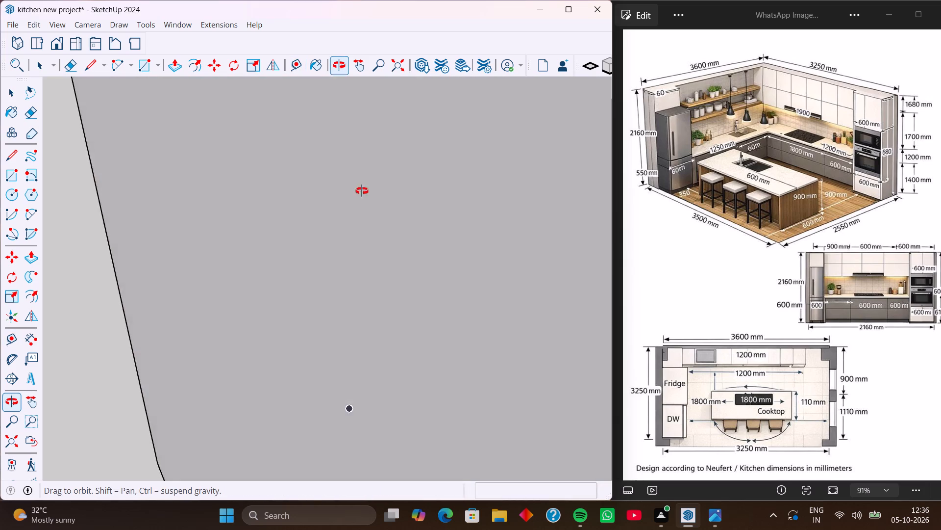
{"action": "middle_click_drag", "start_coordinate": [362, 191], "coordinate": [218, 172]}
{"action": "left_click", "coordinate": [247, 155]}
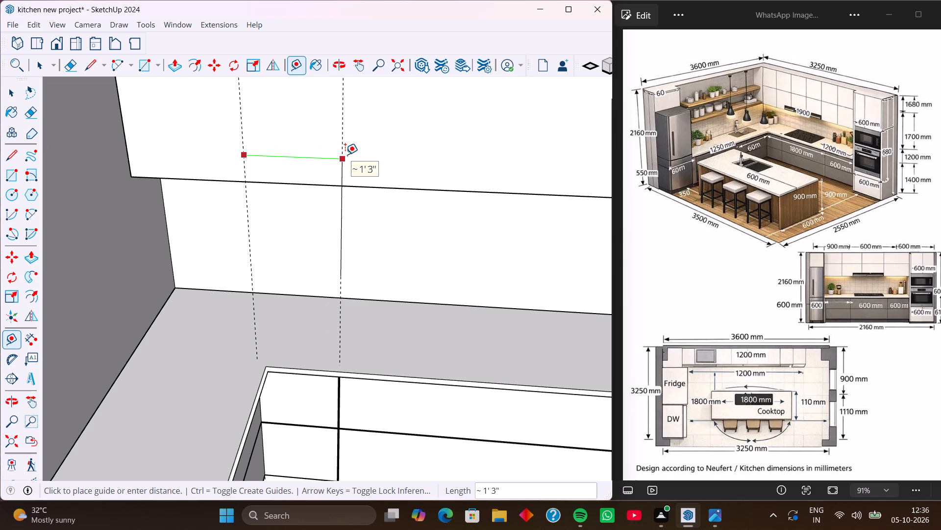
{"action": "left_click", "coordinate": [345, 155]}
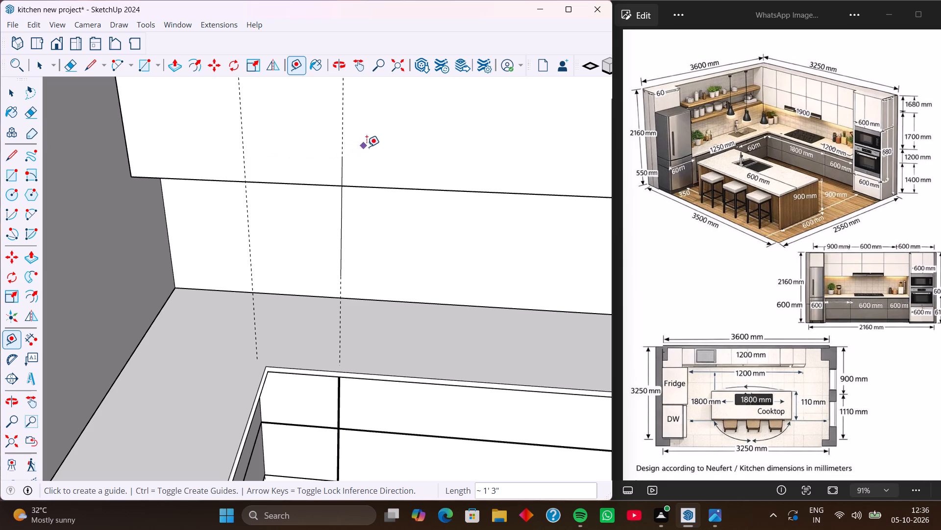
Place three vertical guides at successive 1'6" spacings along the green axis, starting from the guide at the corner panel gap.
{"action": "left_click", "coordinate": [341, 168]}
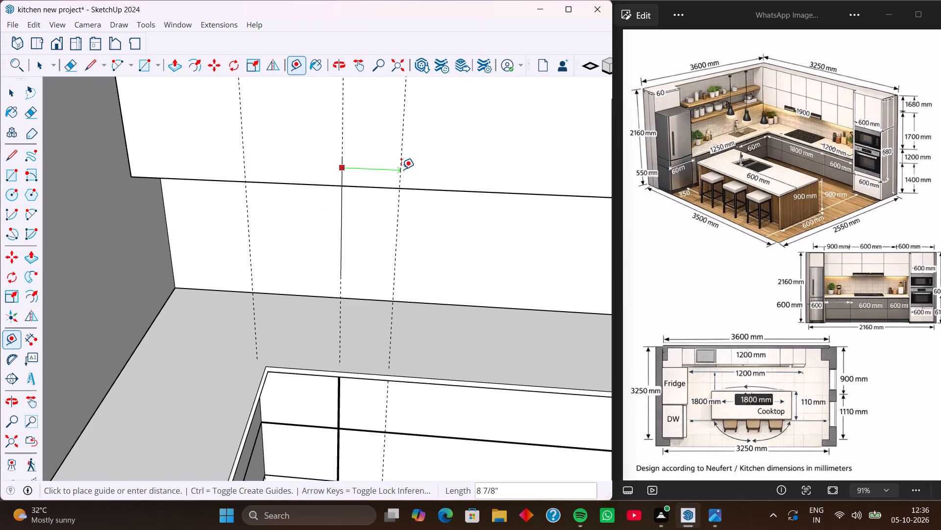
{"action": "scroll", "coordinate": [401, 169], "scroll_direction": "down", "scroll_amount": 4}
{"action": "middle_click_drag", "start_coordinate": [401, 169], "coordinate": [259, 180], "text": "shift"}
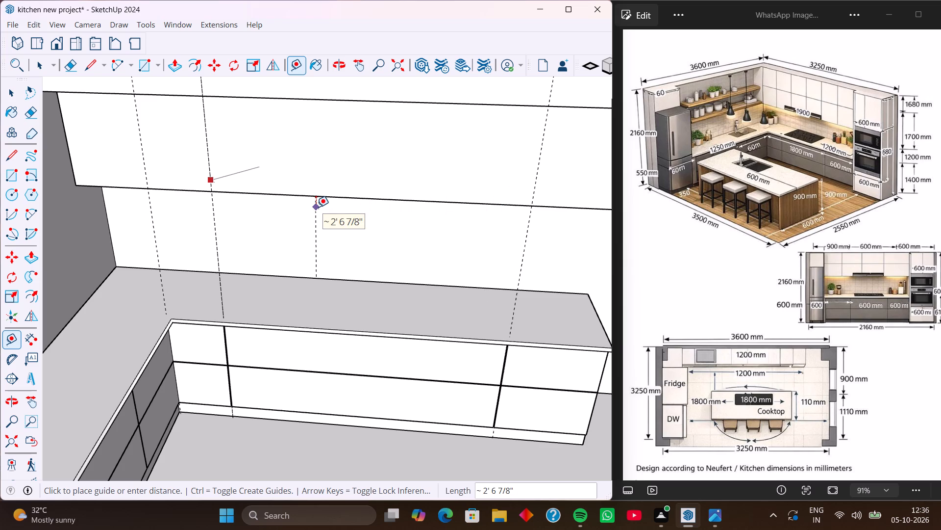
{"action": "key", "text": "Right"}
{"action": "key", "text": "Left"}
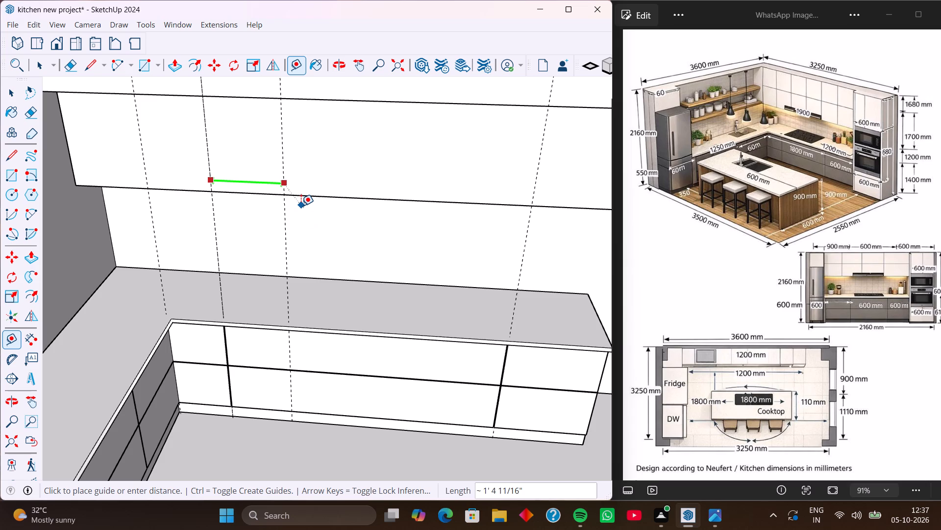
{"action": "type", "text": "1'6"}
{"action": "key", "text": "Return"}
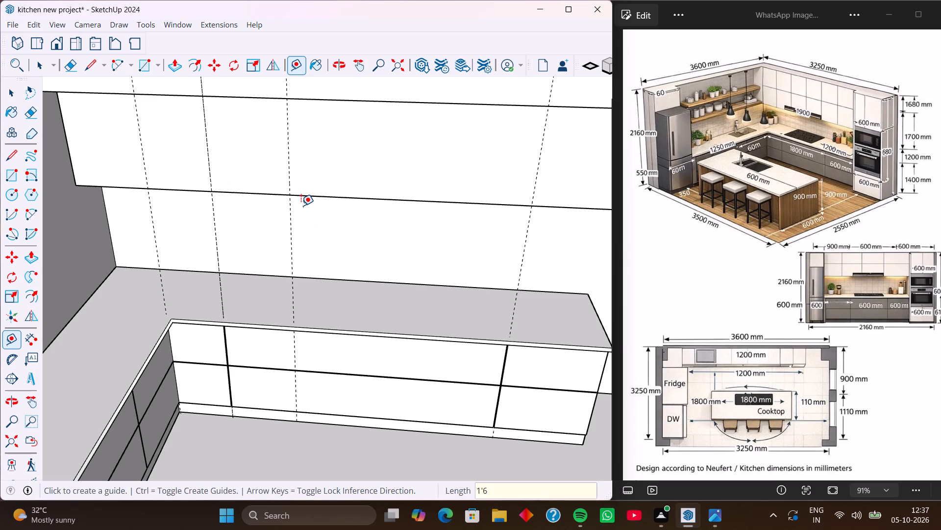
{"action": "left_click", "coordinate": [291, 160]}
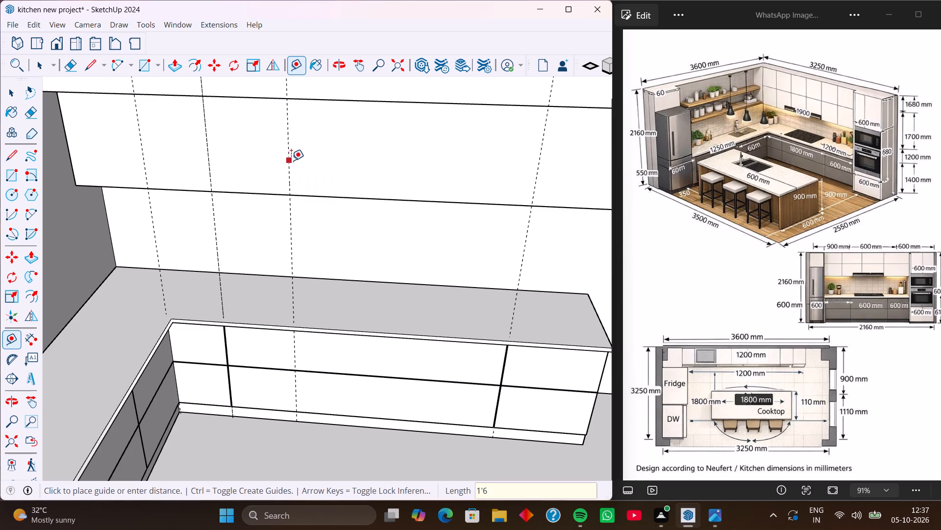
{"action": "type", "text": "1'6"}
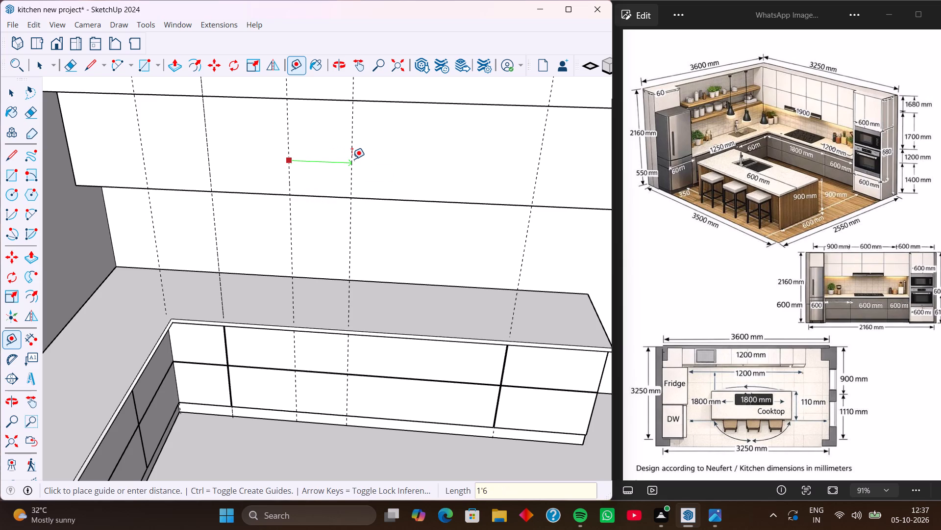
{"action": "key", "text": "Return"}
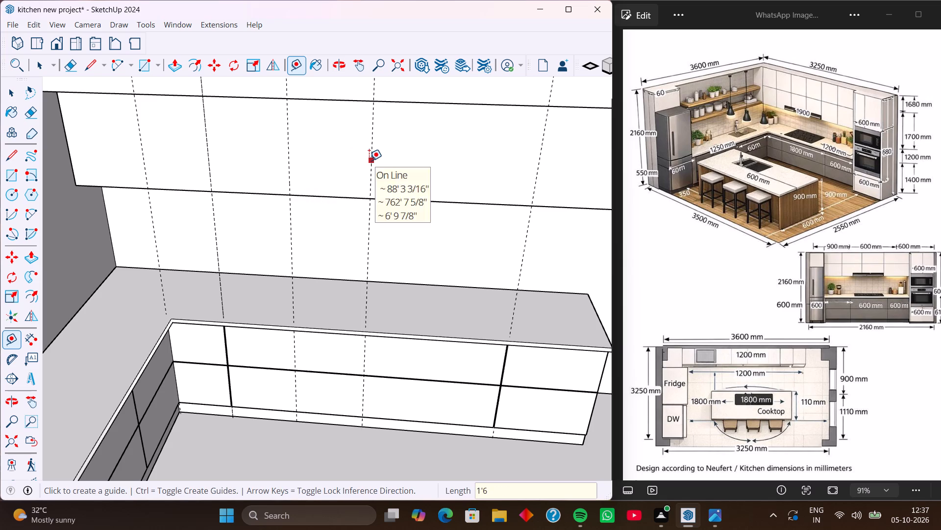
{"action": "left_click", "coordinate": [369, 160]}
{"action": "type", "text": "1'6"}
{"action": "key", "text": "Return"}
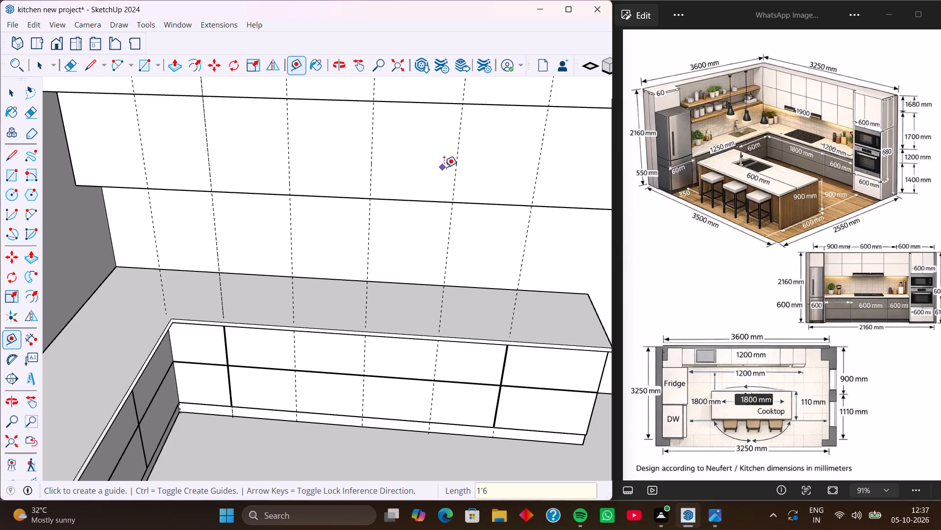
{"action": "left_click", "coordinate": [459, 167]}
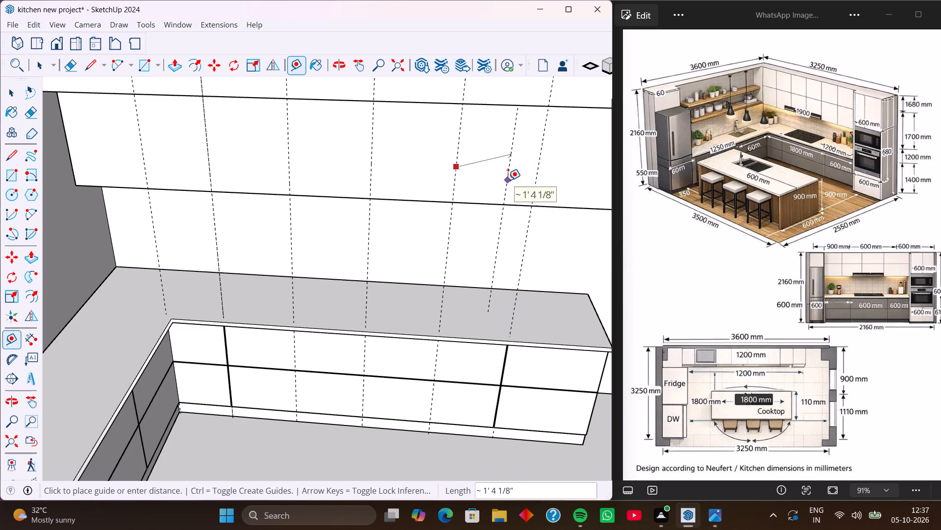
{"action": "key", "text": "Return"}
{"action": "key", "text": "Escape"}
Examine how the vertical guides line up with the base and wall cabinets from different sides of the room.
{"action": "scroll", "coordinate": [252, 178], "scroll_direction": "down", "scroll_amount": 4}
{"action": "middle_click_drag", "start_coordinate": [499, 207], "coordinate": [317, 170]}
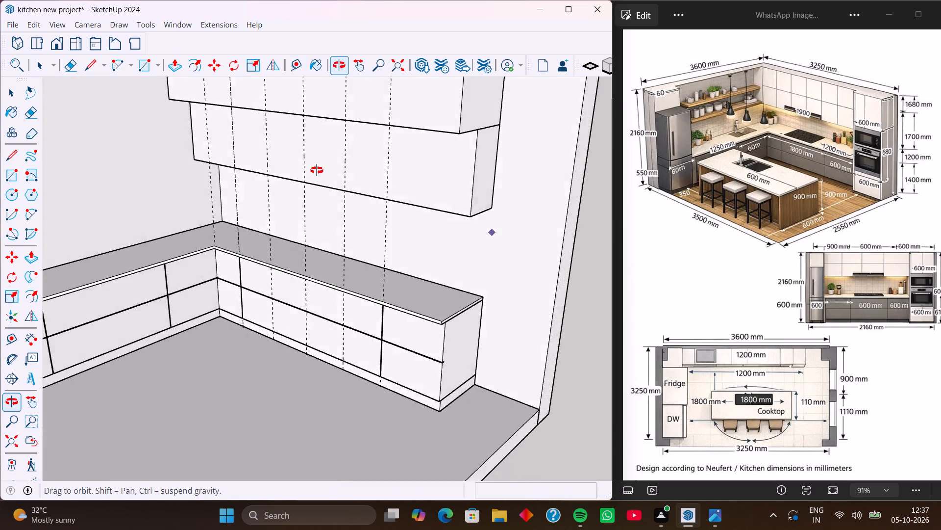
{"action": "middle_click_drag", "start_coordinate": [317, 170], "coordinate": [156, 169]}
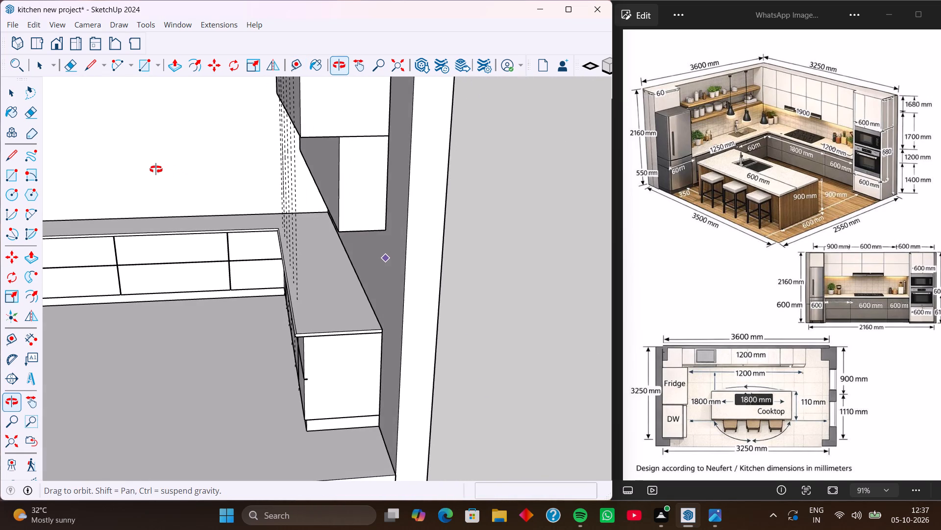
{"action": "middle_click_drag", "start_coordinate": [156, 169], "coordinate": [539, 196]}
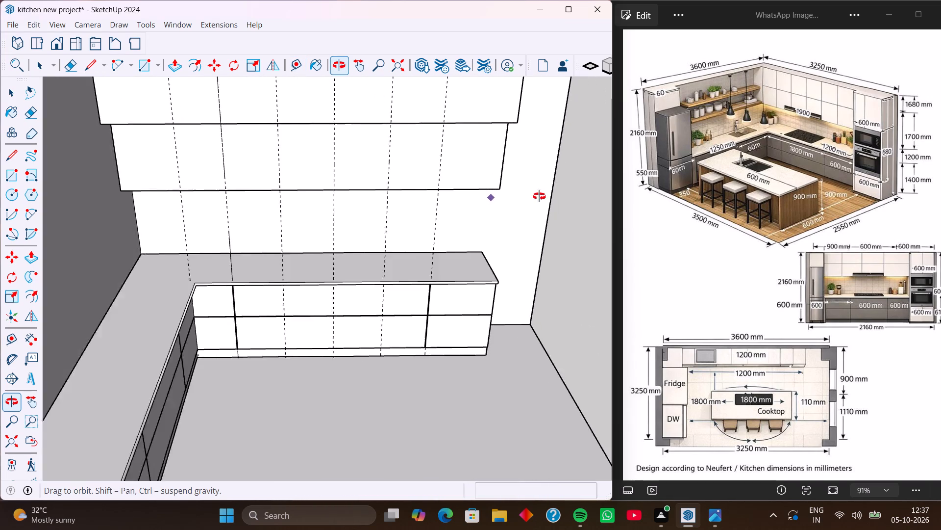
{"action": "middle_click_drag", "start_coordinate": [539, 196], "coordinate": [84, 205]}
{"action": "scroll", "coordinate": [0, 268], "scroll_direction": "up", "scroll_amount": 1}
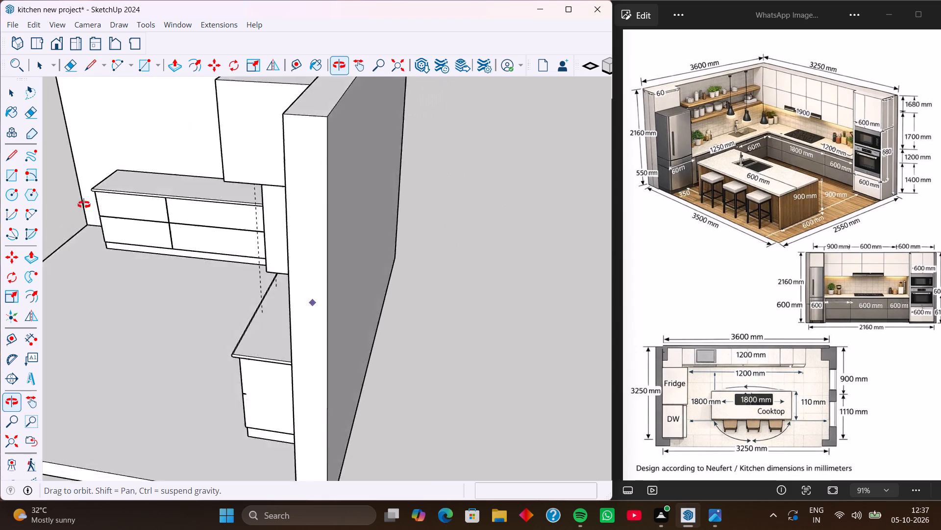
{"action": "middle_click_drag", "start_coordinate": [84, 205], "coordinate": [327, 223]}
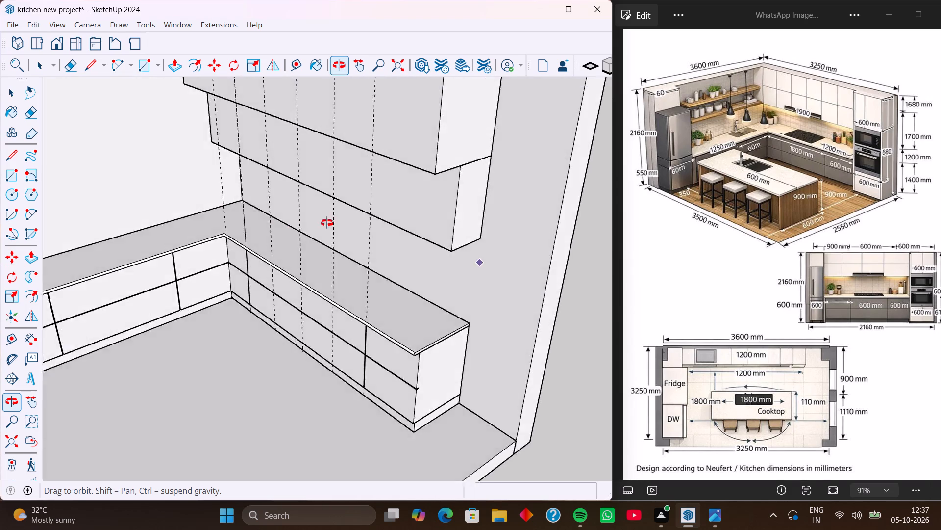
{"action": "middle_click_drag", "start_coordinate": [327, 223], "coordinate": [454, 240]}
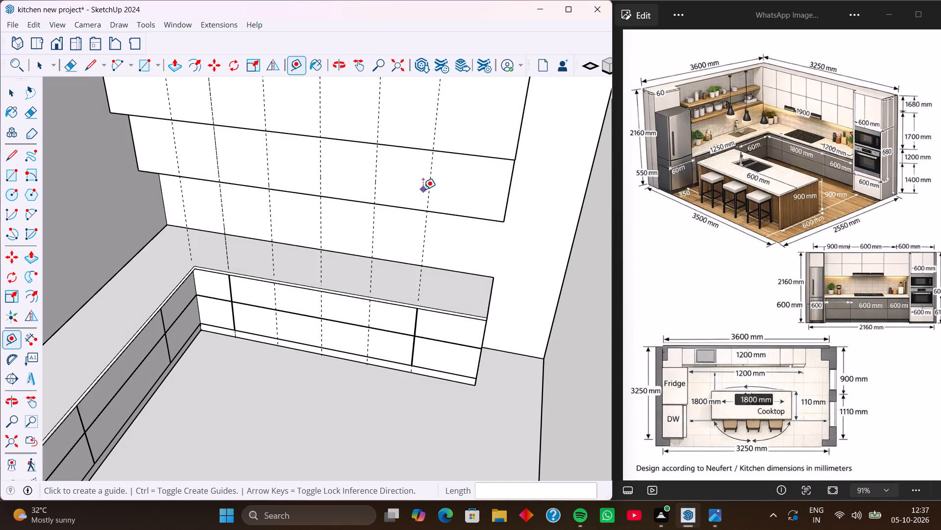
Measure along the green axis from the guide at the end panel gap to the lower wall cabinet's end edge.
{"action": "left_click", "coordinate": [430, 190]}
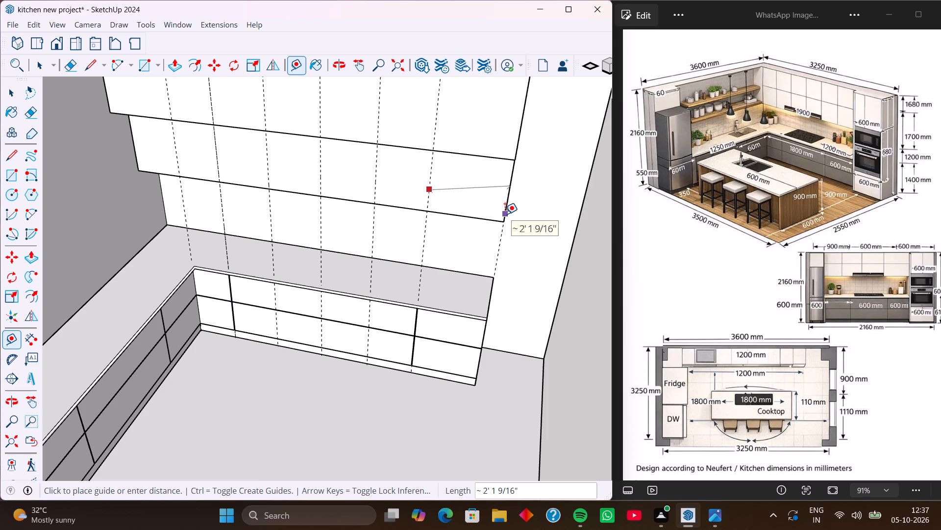
{"action": "key", "text": "Right"}
{"action": "key", "text": "Left"}
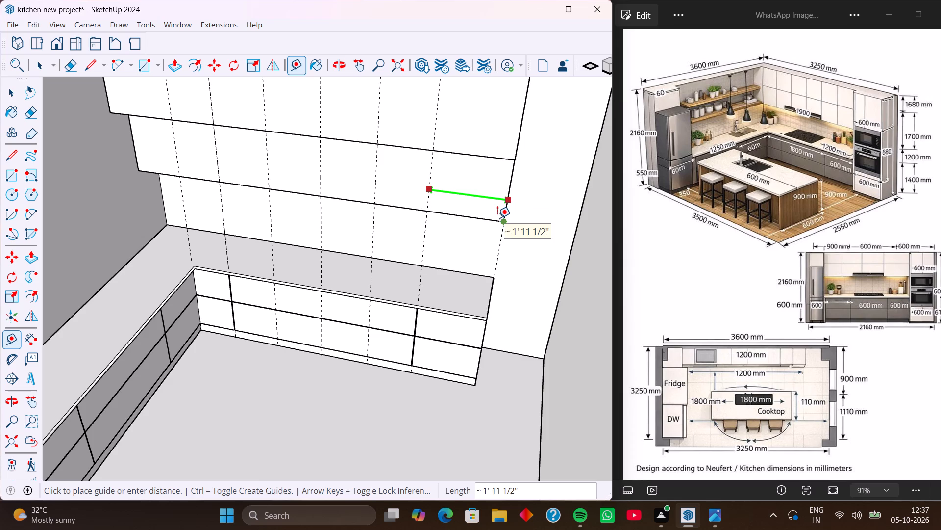
{"action": "key", "text": "Escape"}
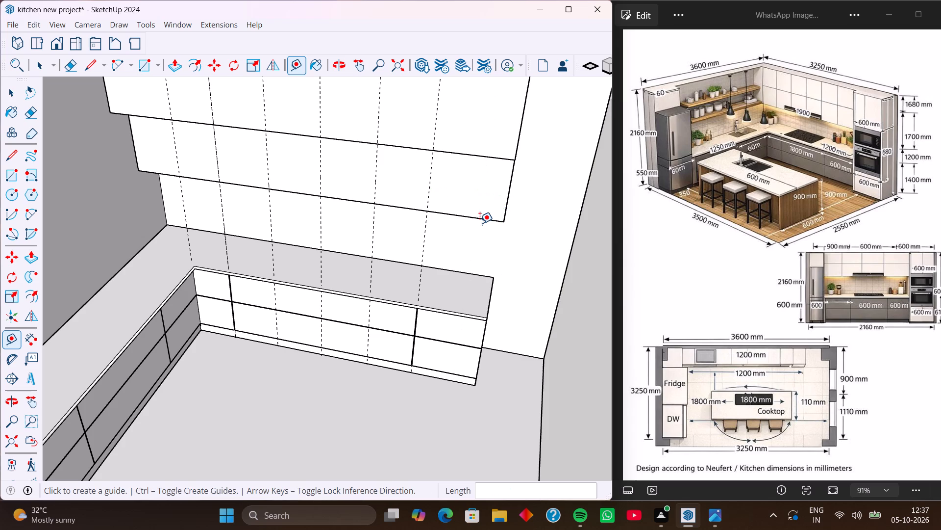
Copy the three vertical guides nearest the wall cabinets' open end 10" along the red axis onto the lower wall cabinet's front.
{"action": "middle_click_drag", "start_coordinate": [439, 190], "coordinate": [317, 163]}
{"action": "scroll", "coordinate": [317, 163], "scroll_direction": "up", "scroll_amount": 1}
{"action": "middle_click_drag", "start_coordinate": [429, 185], "coordinate": [347, 134]}
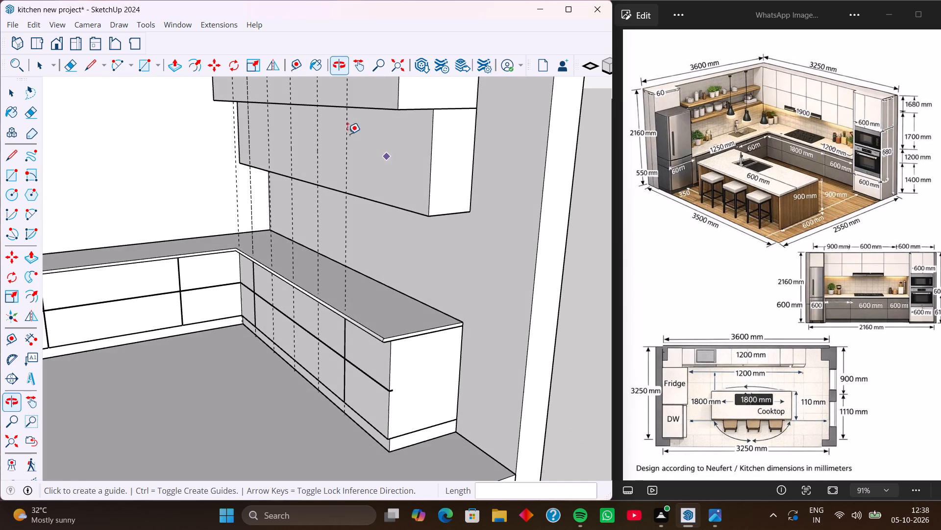
{"action": "left_click", "coordinate": [348, 140]}
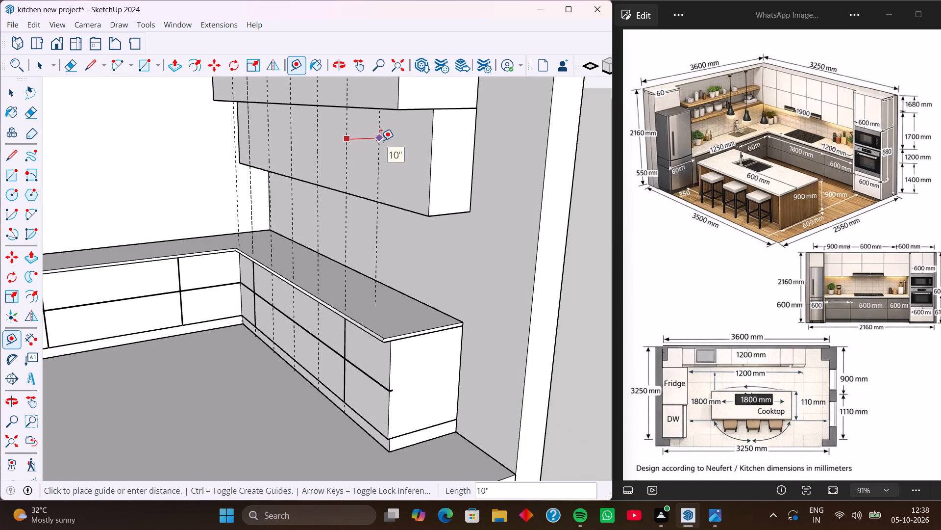
{"action": "left_click", "coordinate": [381, 140]}
{"action": "left_click", "coordinate": [318, 140]}
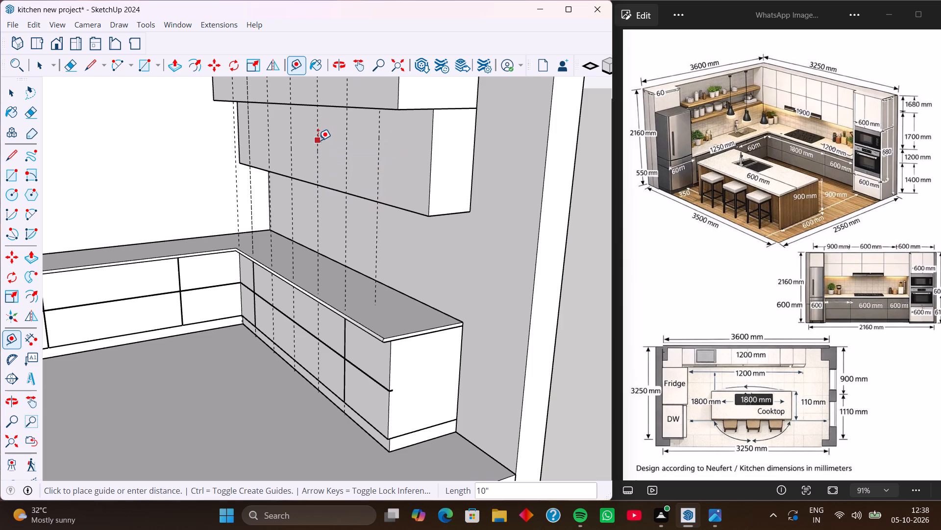
{"action": "scroll", "coordinate": [347, 137], "scroll_direction": "up", "scroll_amount": 10}
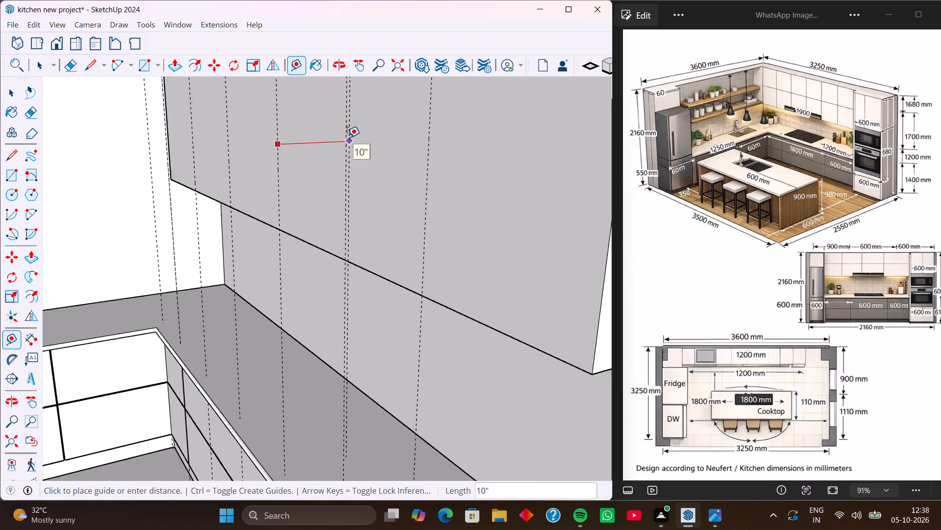
{"action": "scroll", "coordinate": [347, 137], "scroll_direction": "up", "scroll_amount": 2}
{"action": "middle_click_drag", "start_coordinate": [347, 137], "coordinate": [394, 147]}
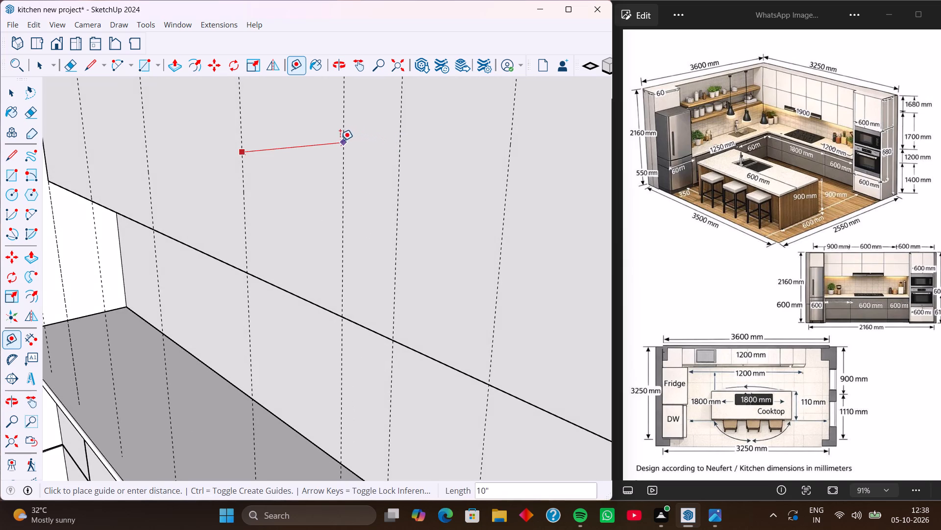
{"action": "left_click", "coordinate": [340, 142]}
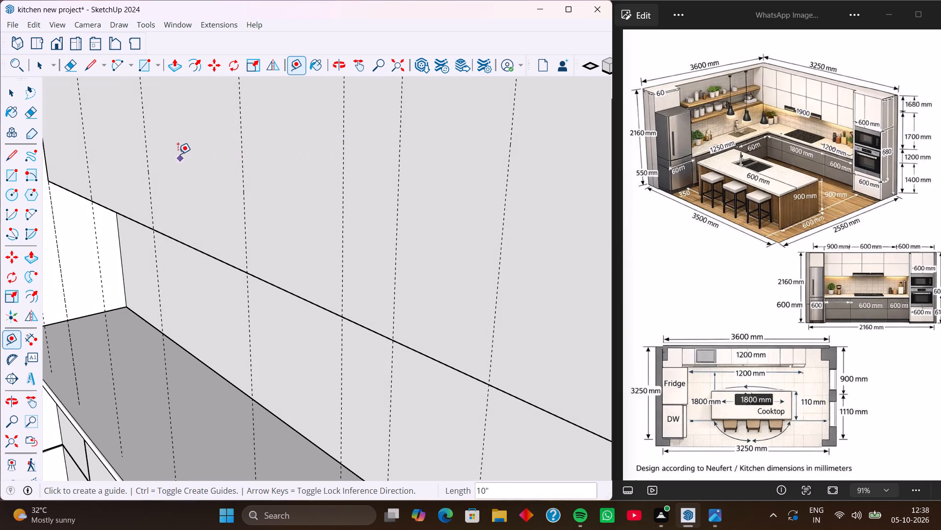
{"action": "middle_click_drag", "start_coordinate": [169, 146], "coordinate": [223, 251]}
{"action": "left_click", "coordinate": [213, 243]}
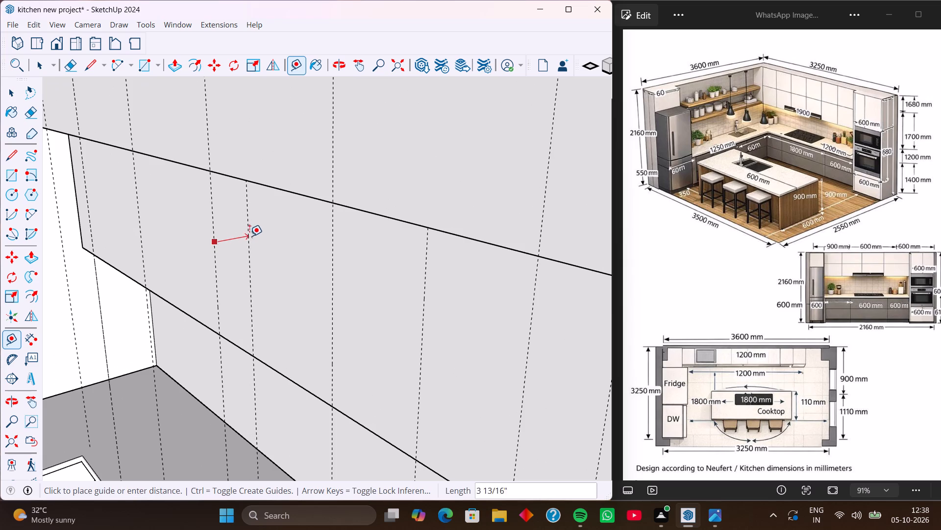
{"action": "left_click", "coordinate": [304, 226]}
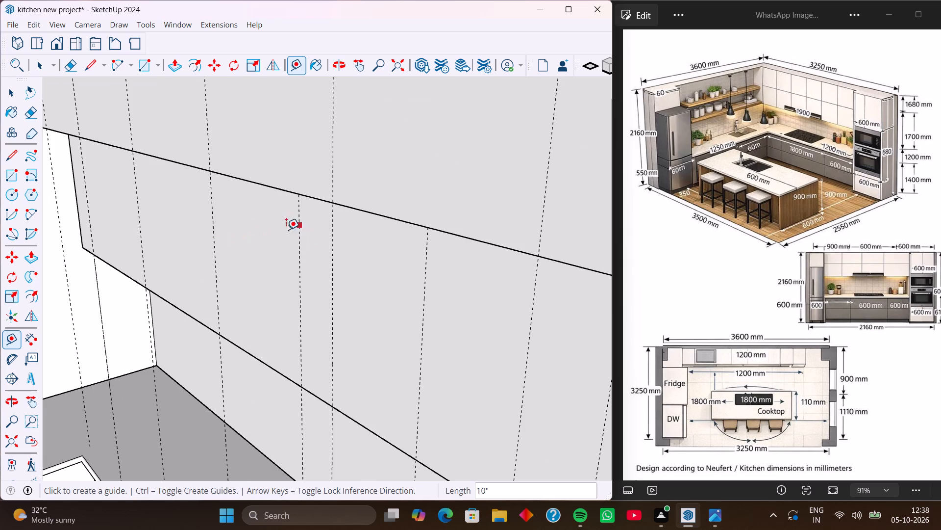
Copy the remaining three vertical guides toward the inner corner 10" along the red axis onto the lower wall cabinet's front.
{"action": "left_click", "coordinate": [139, 219]}
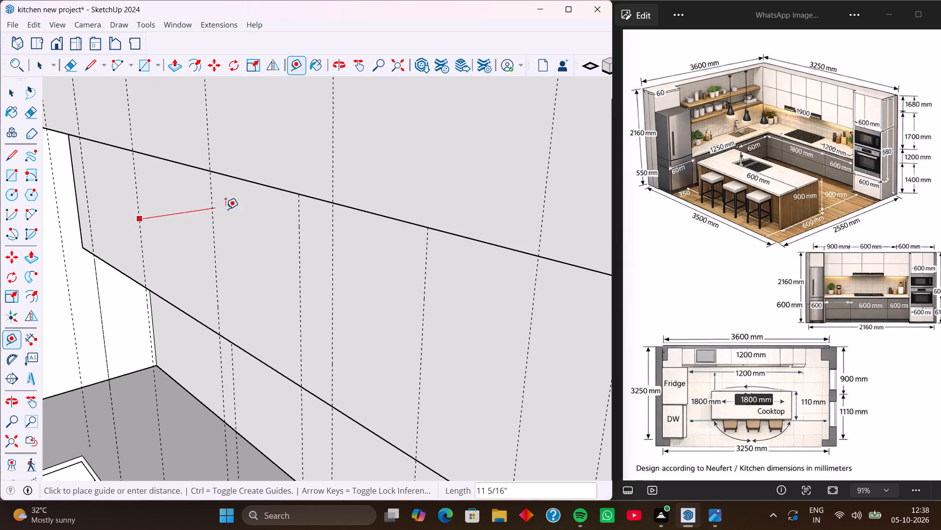
{"action": "middle_click_drag", "start_coordinate": [225, 209], "coordinate": [293, 224]}
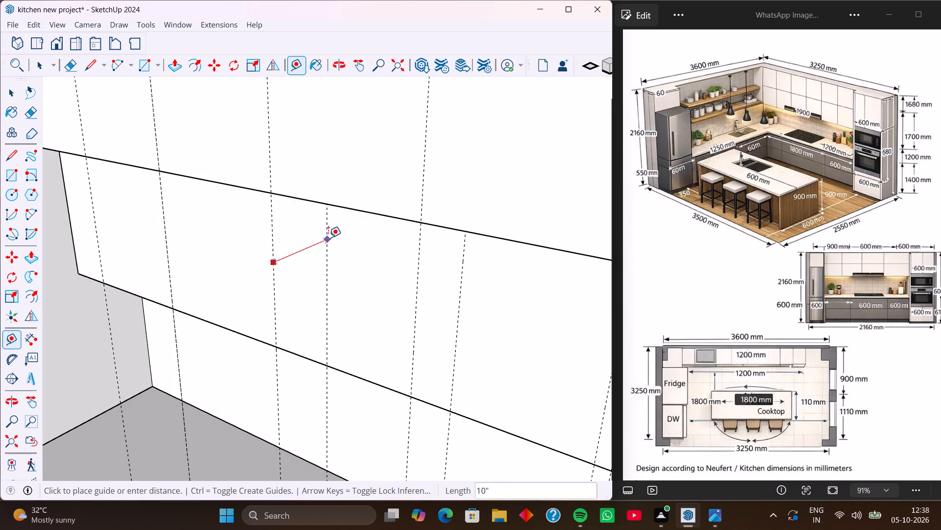
{"action": "left_click", "coordinate": [328, 238]}
{"action": "middle_click_drag", "start_coordinate": [217, 239], "coordinate": [315, 294]}
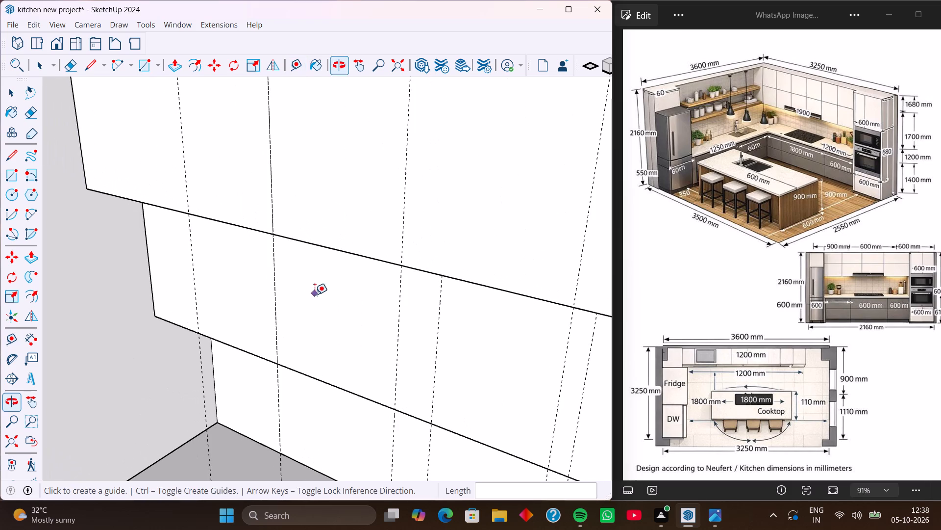
{"action": "left_click", "coordinate": [276, 287]}
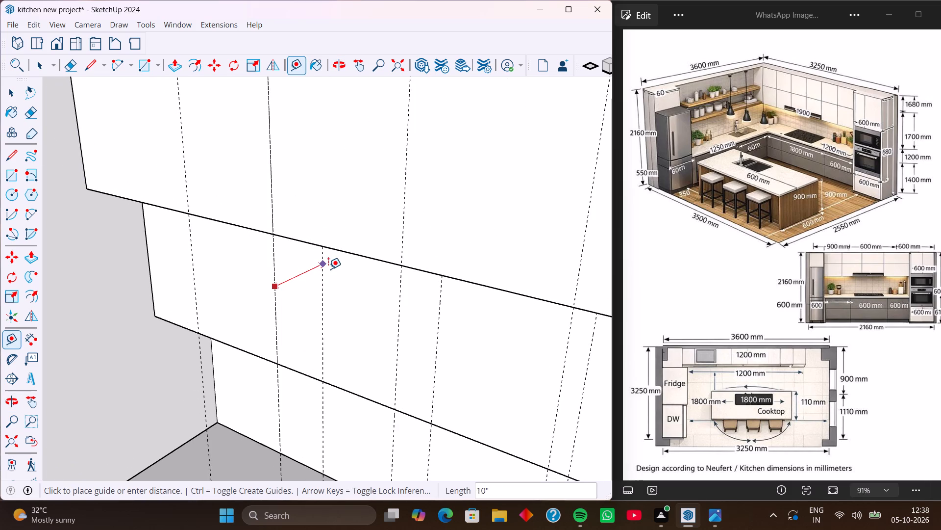
{"action": "left_click", "coordinate": [329, 267]}
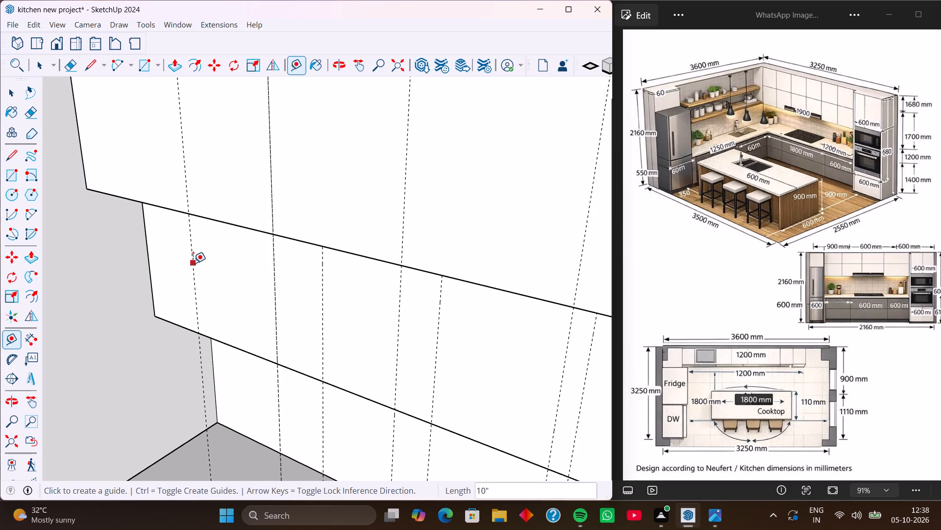
{"action": "left_click", "coordinate": [193, 263]}
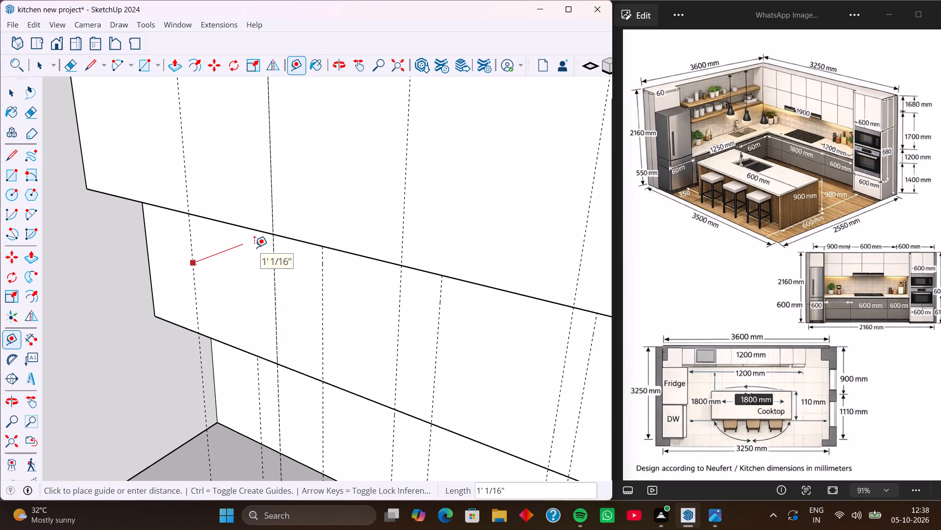
{"action": "left_click", "coordinate": [244, 246]}
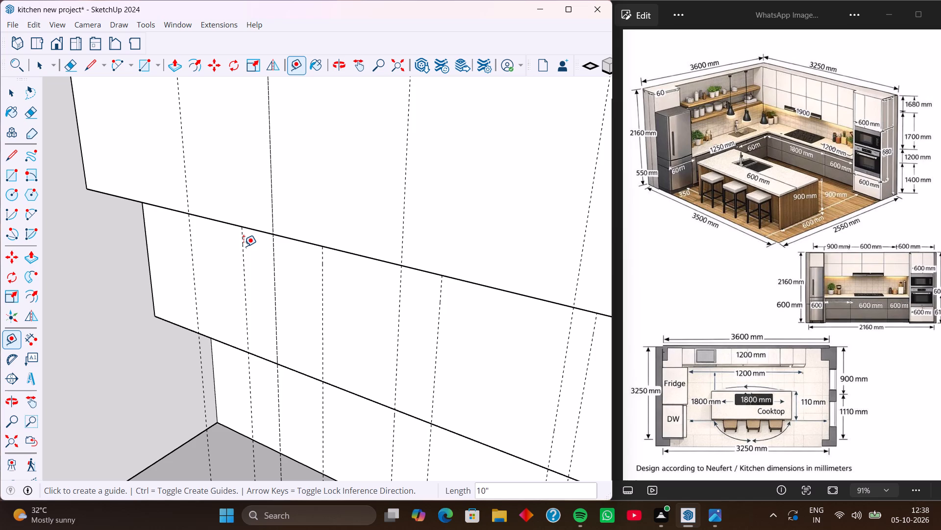
Delete the original vertical guides at the upper wall cabinet's front face, keeping the copies on the lower wall cabinet's front.
{"action": "scroll", "coordinate": [206, 129], "scroll_direction": "down", "scroll_amount": 4}
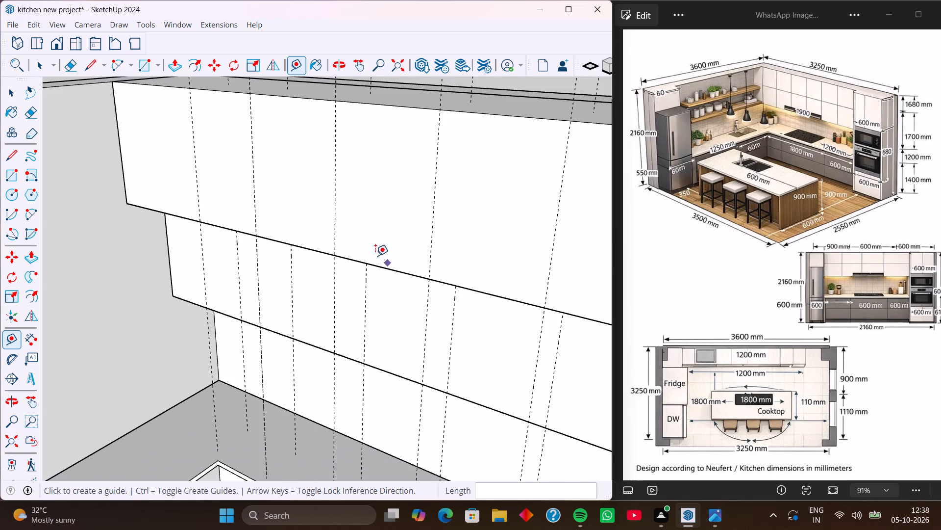
{"action": "scroll", "coordinate": [351, 263], "scroll_direction": "down", "scroll_amount": 3}
{"action": "middle_click_drag", "start_coordinate": [308, 276], "coordinate": [436, 318]}
{"action": "scroll", "coordinate": [327, 278], "scroll_direction": "down", "scroll_amount": 4}
{"action": "middle_click_drag", "start_coordinate": [351, 321], "coordinate": [281, 252]}
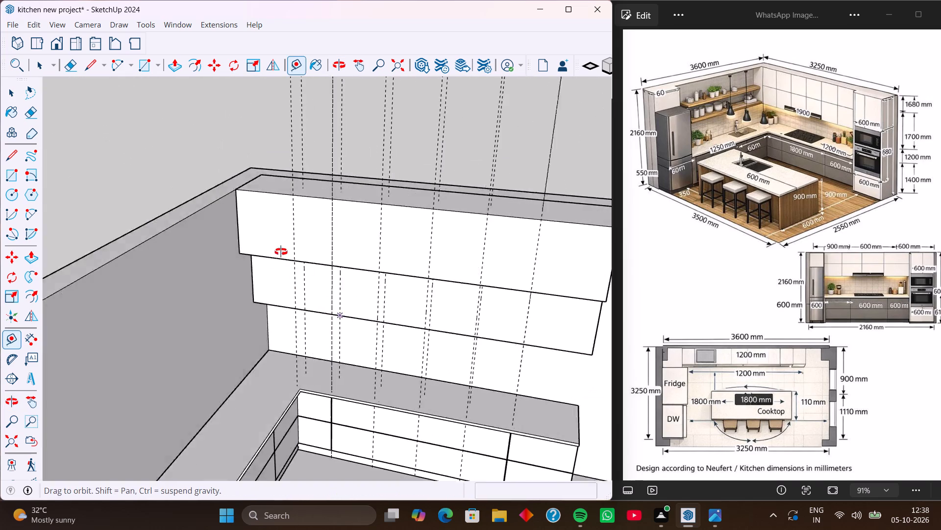
{"action": "middle_click_drag", "start_coordinate": [281, 252], "coordinate": [276, 241]}
{"action": "middle_click_drag", "start_coordinate": [480, 347], "coordinate": [309, 330]}
{"action": "middle_click_drag", "start_coordinate": [412, 370], "coordinate": [303, 350]}
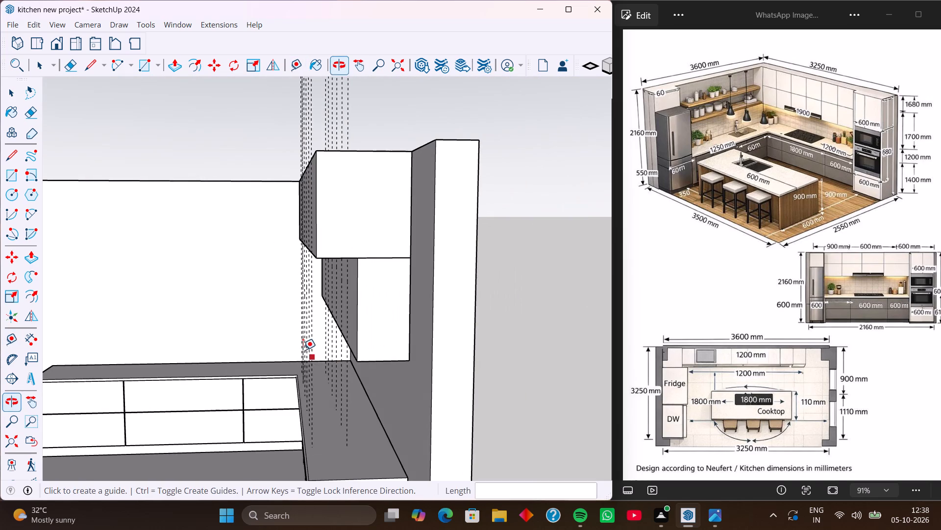
{"action": "middle_click_drag", "start_coordinate": [303, 350], "coordinate": [285, 348]}
{"action": "middle_click_drag", "start_coordinate": [293, 352], "coordinate": [304, 354]}
{"action": "key", "text": "space"}
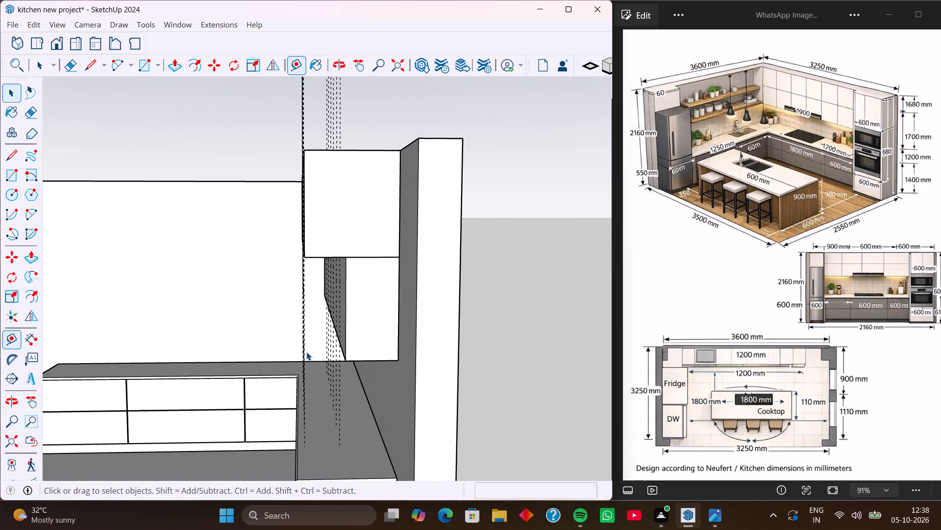
{"action": "left_click", "coordinate": [304, 352]}
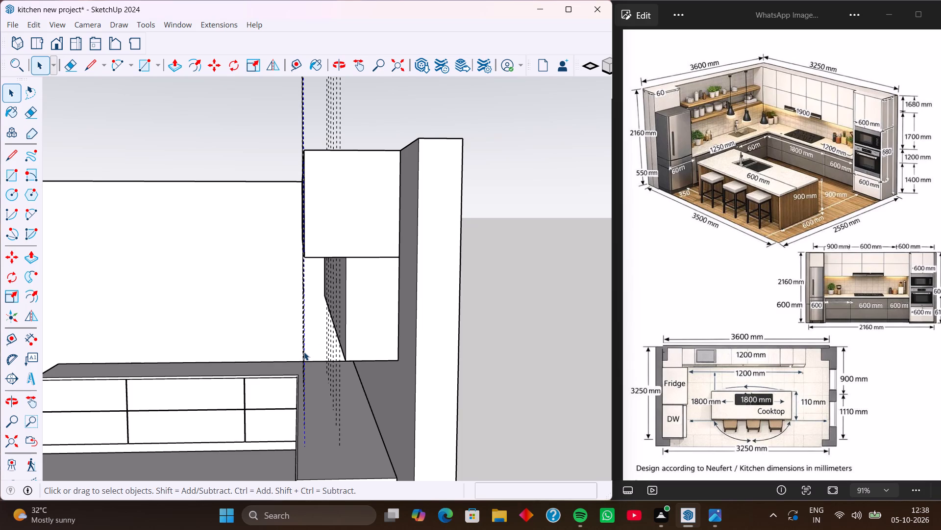
{"action": "key", "text": "Delete"}
{"action": "left_click", "coordinate": [304, 352]}
{"action": "key", "text": "Delete"}
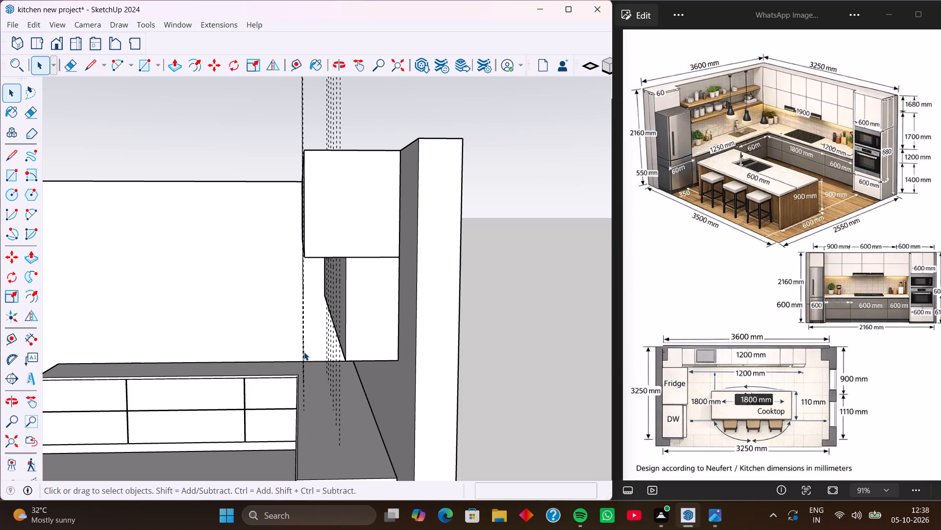
{"action": "left_click", "coordinate": [304, 352]}
{"action": "key", "text": "Delete"}
{"action": "left_click", "coordinate": [303, 352]}
{"action": "key", "text": "Delete"}
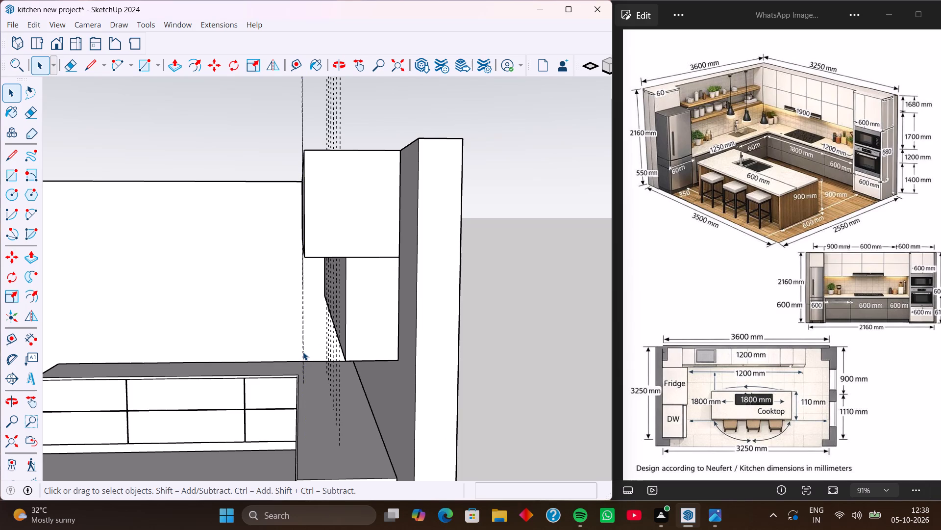
{"action": "left_click", "coordinate": [303, 352]}
{"action": "key", "text": "Delete"}
{"action": "left_click", "coordinate": [303, 352]}
{"action": "key", "text": "Delete"}
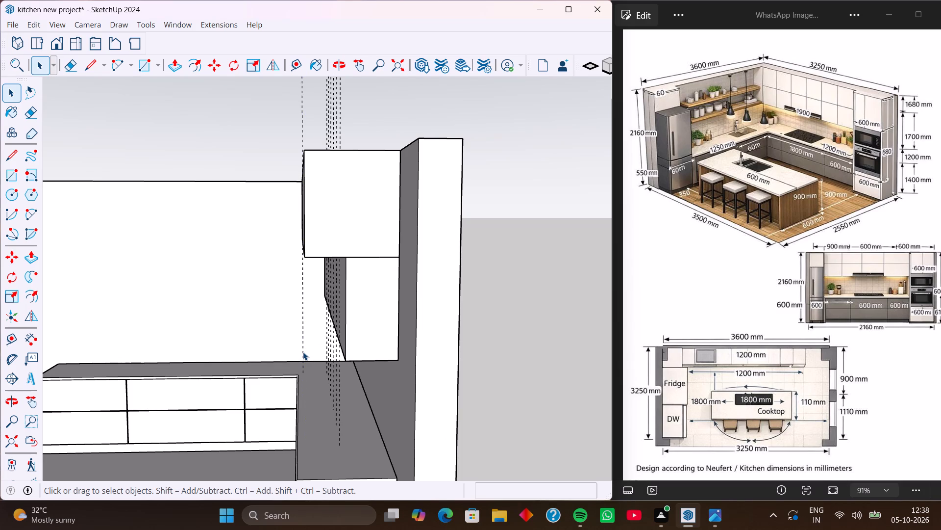
{"action": "left_click", "coordinate": [303, 352]}
{"action": "key", "text": "Delete"}
Draw full-height vertical lines on the lower wall cabinet's front along the three guides nearest its open end.
{"action": "middle_click_drag", "start_coordinate": [299, 357], "coordinate": [314, 367]}
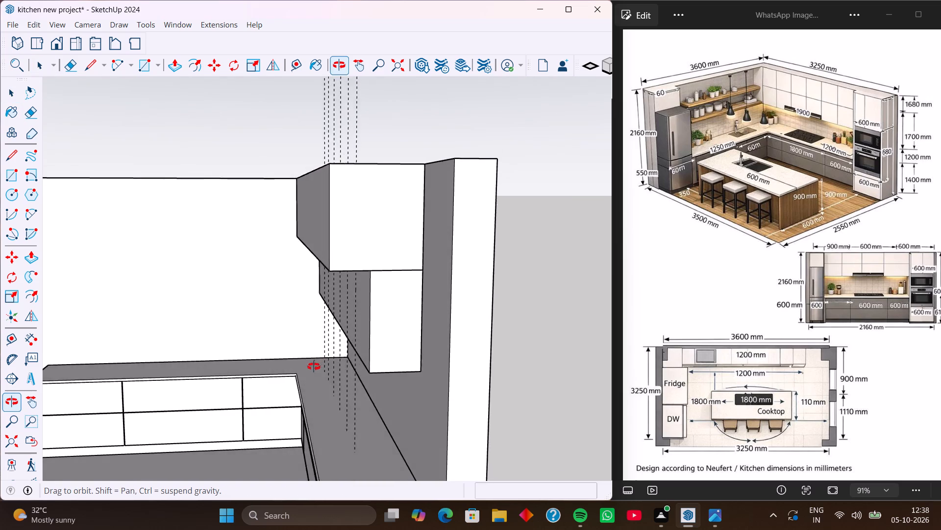
{"action": "middle_click_drag", "start_coordinate": [314, 367], "coordinate": [415, 439]}
{"action": "middle_click_drag", "start_coordinate": [341, 397], "coordinate": [399, 387]}
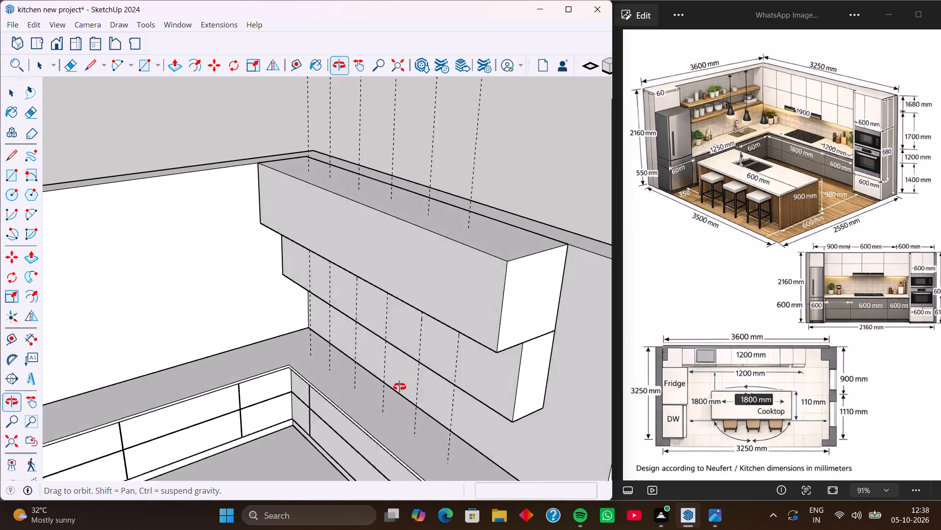
{"action": "middle_click_drag", "start_coordinate": [399, 387], "coordinate": [425, 382]}
{"action": "middle_click_drag", "start_coordinate": [351, 327], "coordinate": [497, 319]}
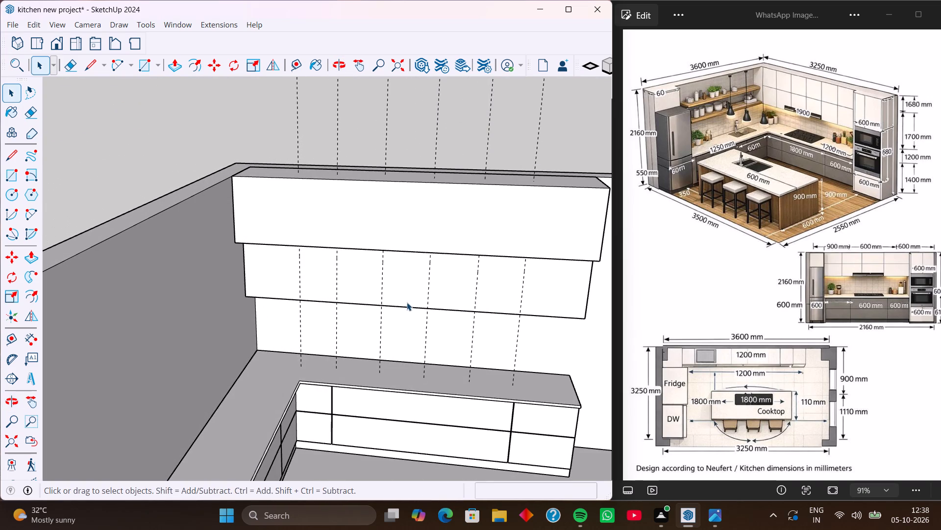
{"action": "middle_click_drag", "start_coordinate": [426, 282], "coordinate": [347, 296], "text": "shift"}
{"action": "middle_click_drag", "start_coordinate": [394, 339], "coordinate": [413, 335]}
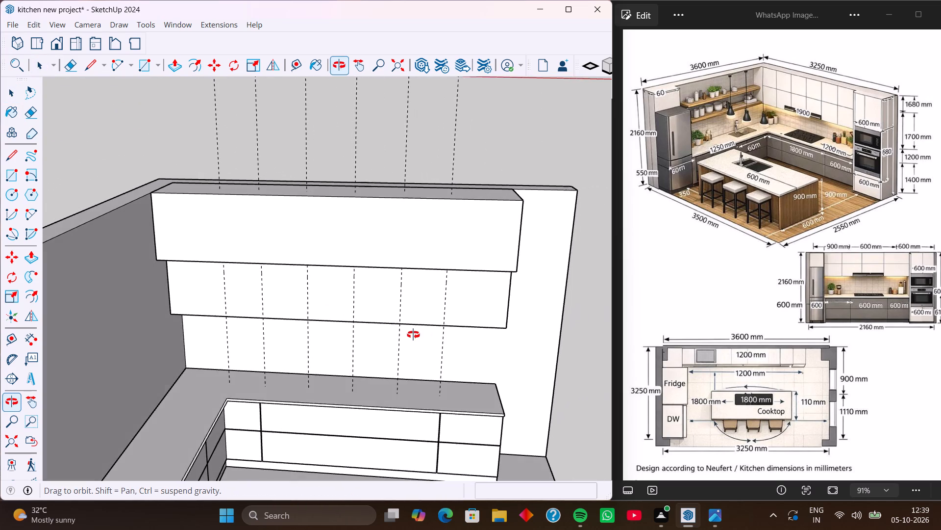
{"action": "middle_click_drag", "start_coordinate": [413, 335], "coordinate": [428, 329]}
{"action": "scroll", "coordinate": [440, 314], "scroll_direction": "up", "scroll_amount": 1}
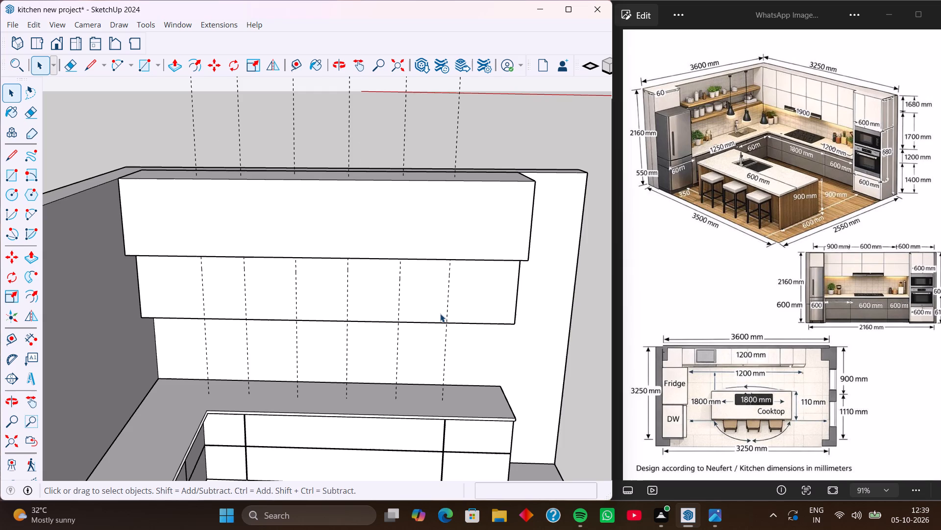
{"action": "scroll", "coordinate": [444, 312], "scroll_direction": "up", "scroll_amount": 4}
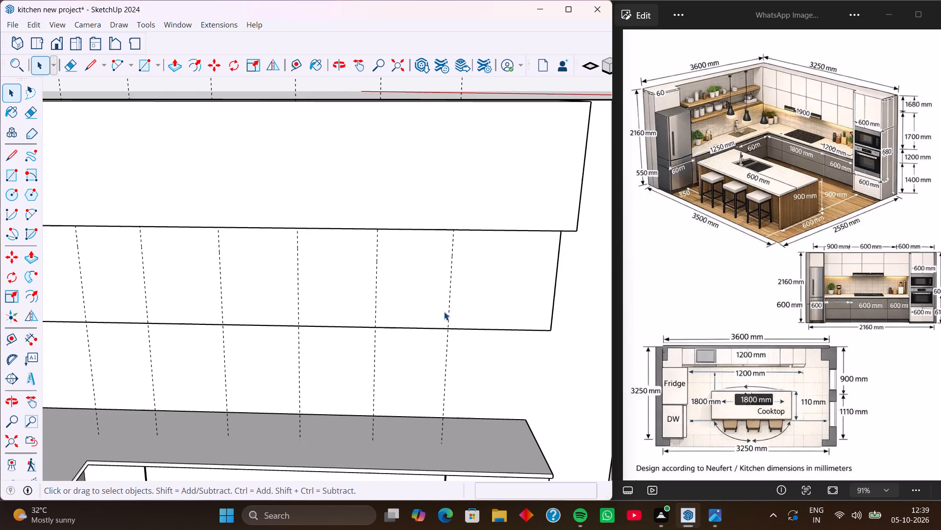
{"action": "middle_click_drag", "start_coordinate": [444, 312], "coordinate": [437, 235]}
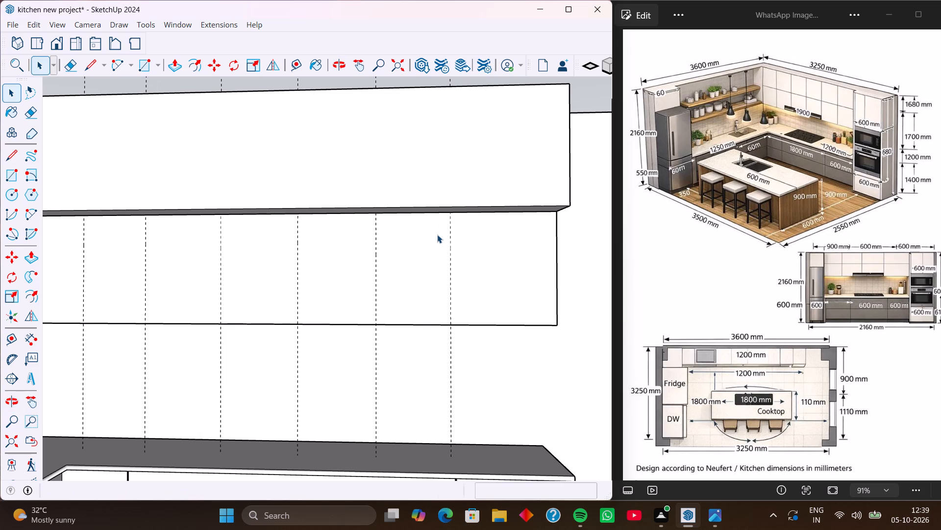
{"action": "key", "text": "l"}
{"action": "left_click", "coordinate": [450, 214]}
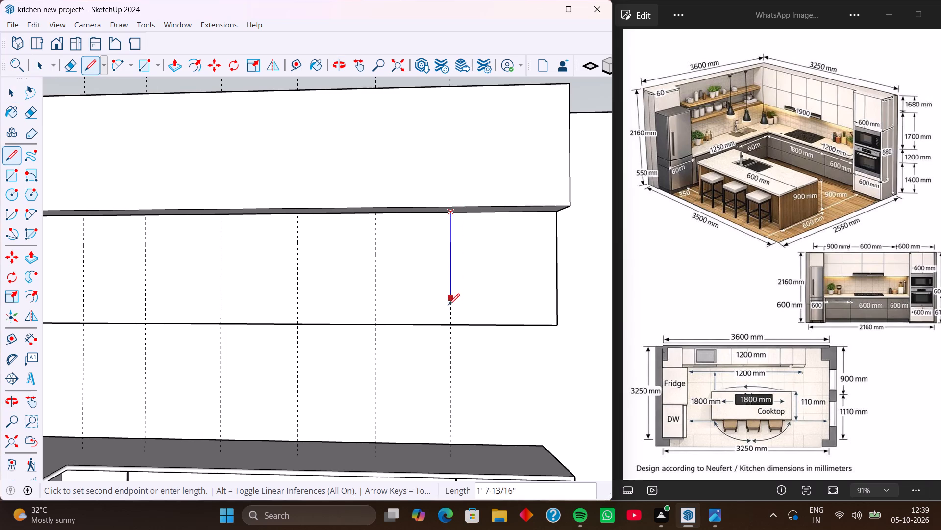
{"action": "left_click", "coordinate": [448, 328]}
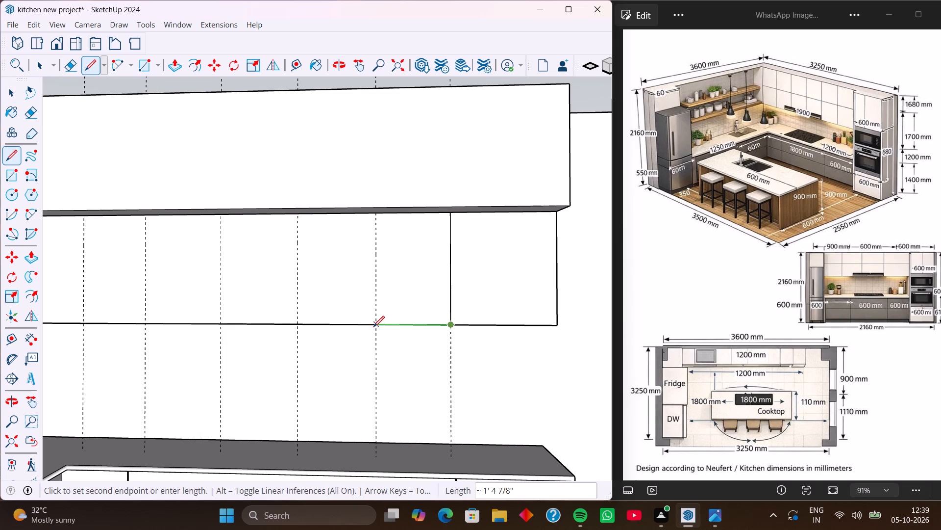
{"action": "key", "text": "l"}
{"action": "left_click", "coordinate": [377, 215]}
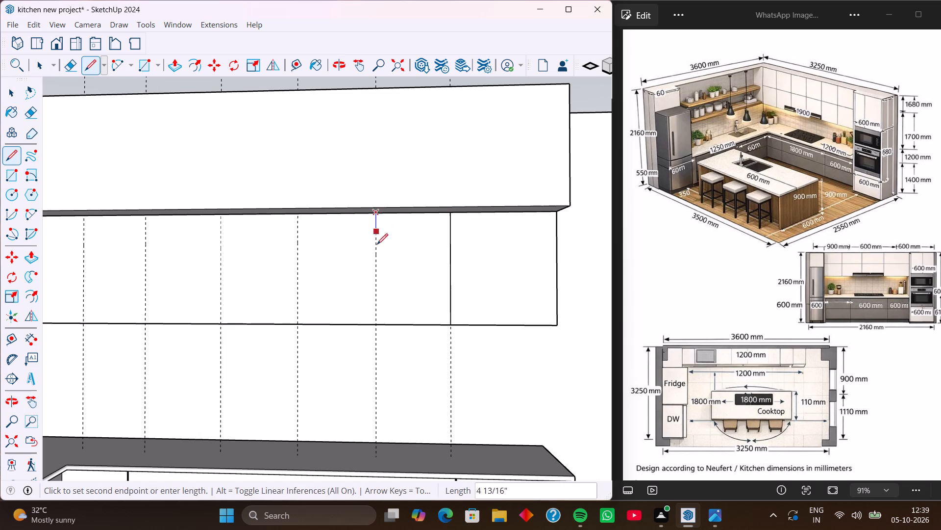
{"action": "left_click", "coordinate": [377, 322]}
{"action": "key", "text": "l"}
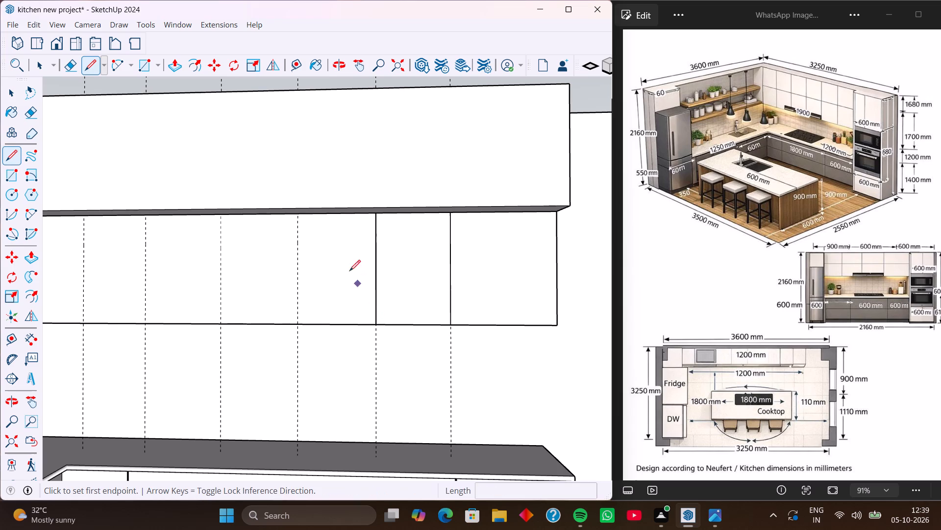
{"action": "left_click", "coordinate": [295, 217]}
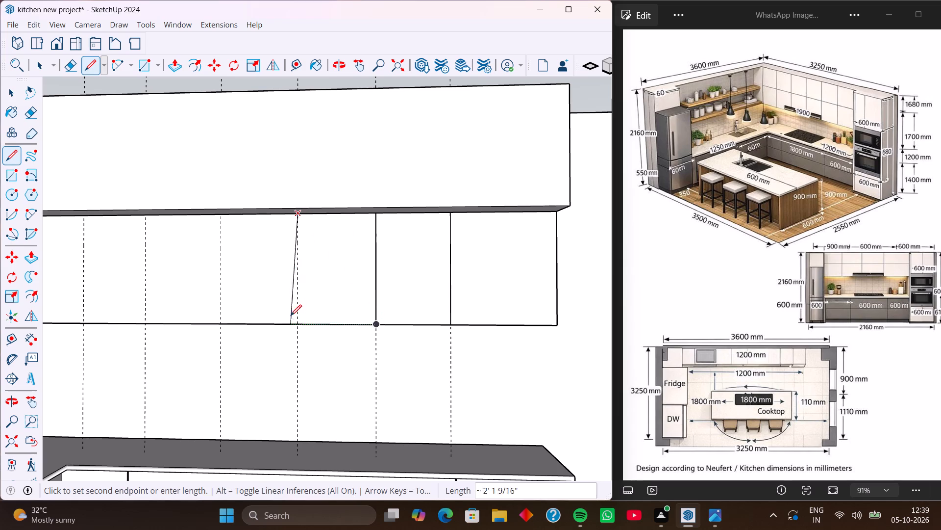
{"action": "left_click", "coordinate": [297, 325]}
Draw full-height vertical lines, 2' 1 1/2" long, along the remaining three guides toward the inner corner on the lower wall cabinet's front.
{"action": "key", "text": "l"}
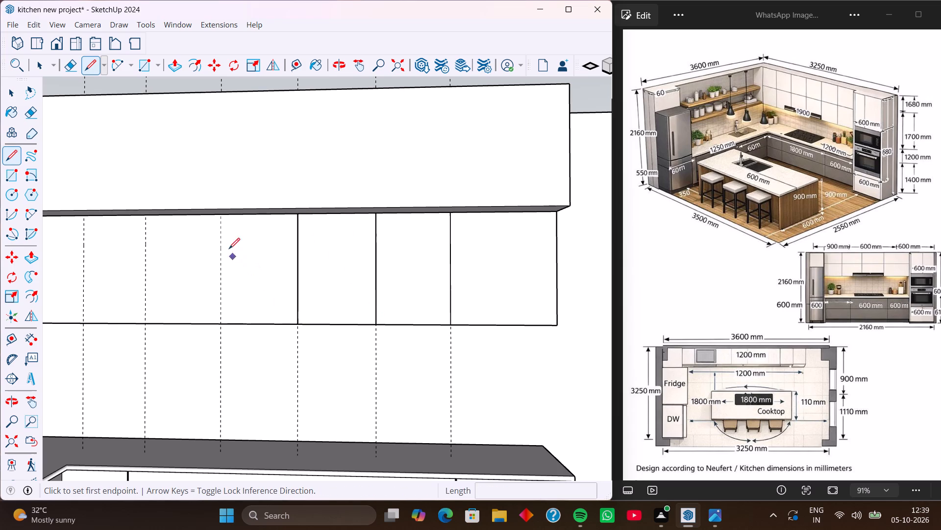
{"action": "scroll", "coordinate": [222, 220], "scroll_direction": "up", "scroll_amount": 3}
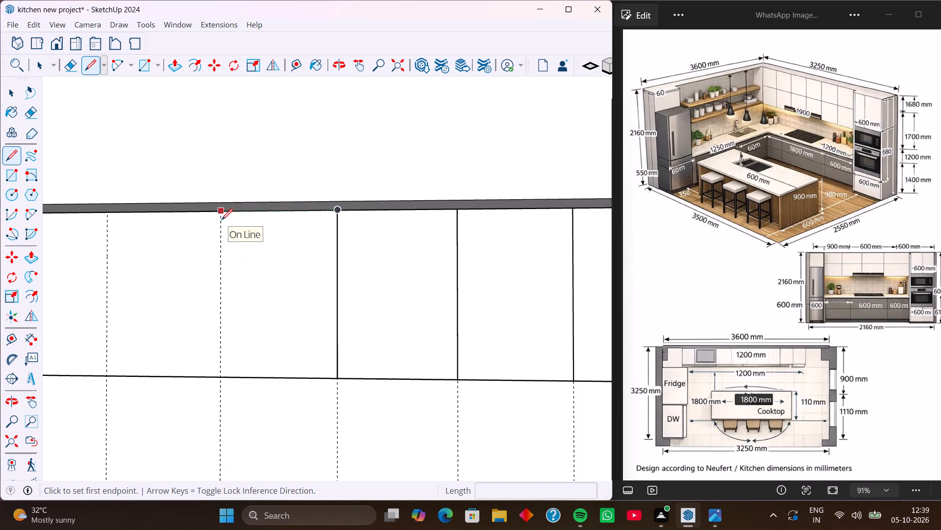
{"action": "scroll", "coordinate": [222, 220], "scroll_direction": "up", "scroll_amount": 4}
{"action": "left_click", "coordinate": [221, 210]}
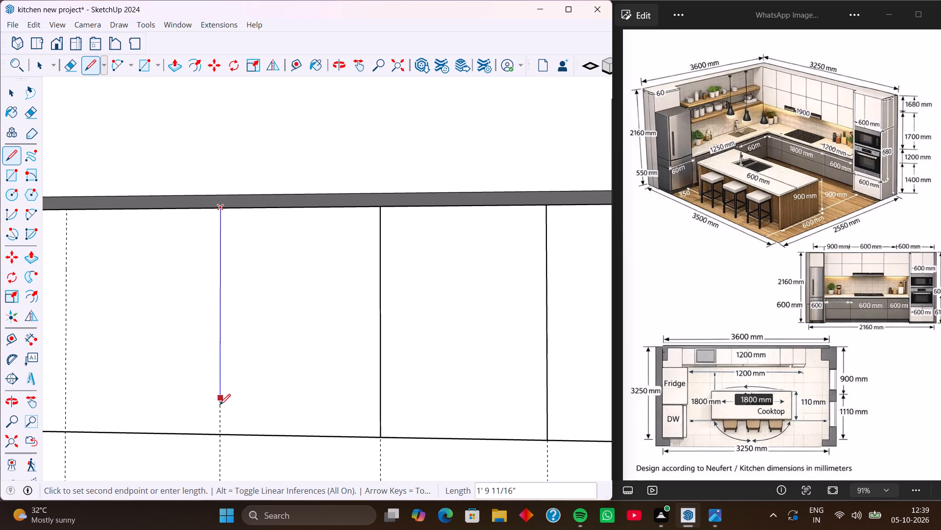
{"action": "left_click", "coordinate": [219, 436]}
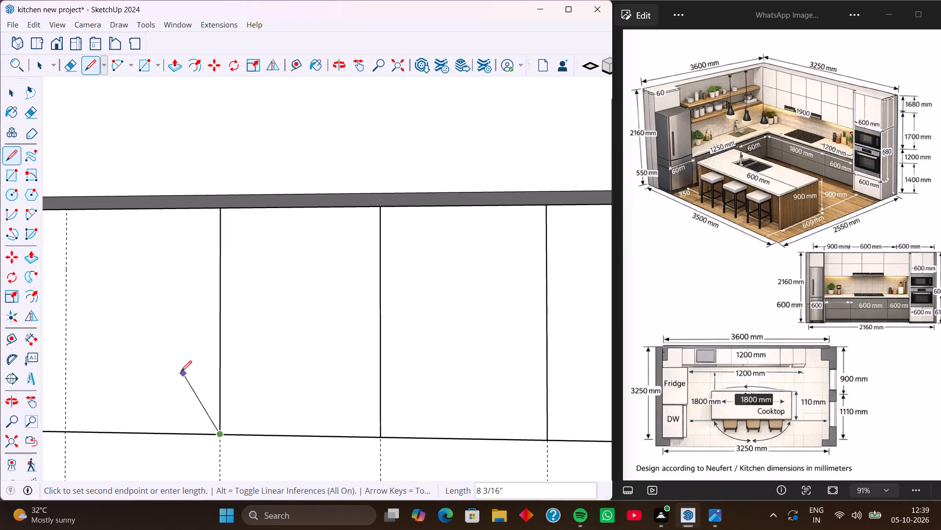
{"action": "scroll", "coordinate": [178, 371], "scroll_direction": "down", "scroll_amount": 3}
{"action": "key", "text": "l"}
{"action": "scroll", "coordinate": [153, 356], "scroll_direction": "down", "scroll_amount": 12}
{"action": "scroll", "coordinate": [316, 358], "scroll_direction": "down", "scroll_amount": 5}
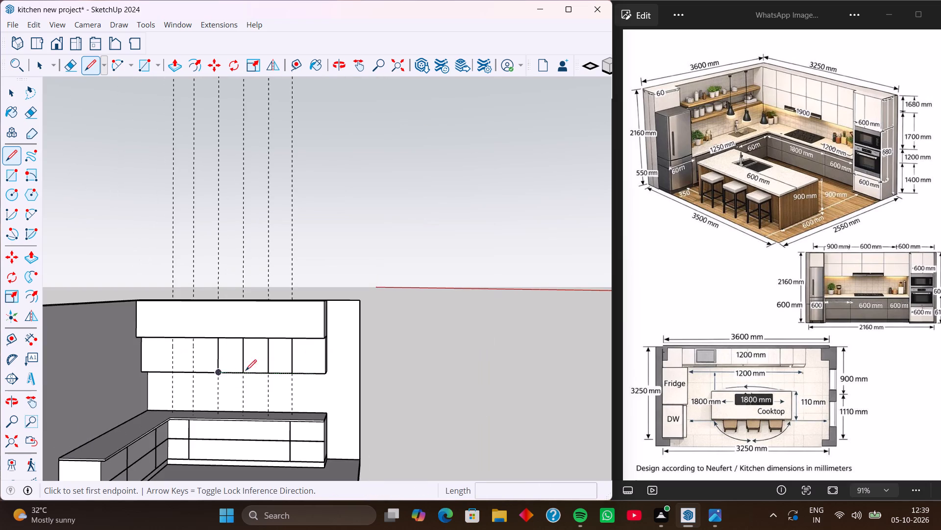
{"action": "scroll", "coordinate": [149, 370], "scroll_direction": "up", "scroll_amount": 13}
{"action": "scroll", "coordinate": [200, 349], "scroll_direction": "up", "scroll_amount": 3}
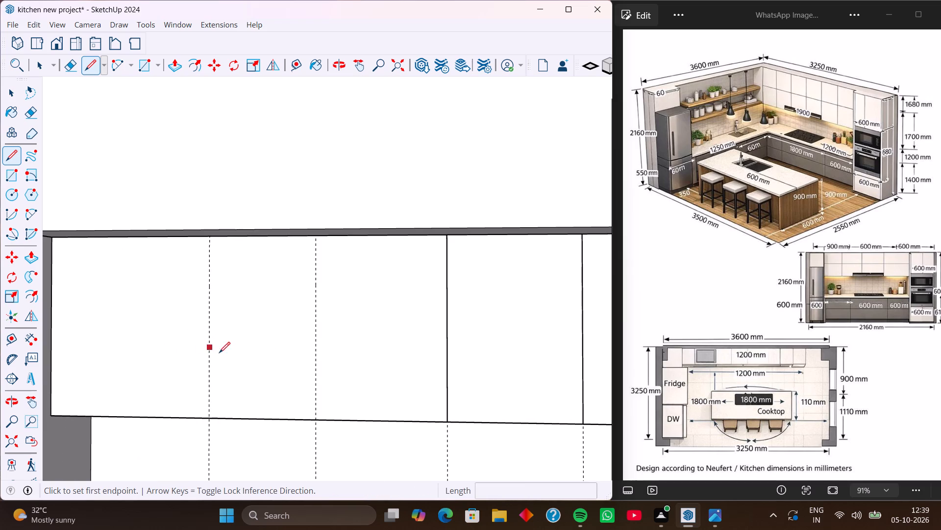
{"action": "left_click", "coordinate": [317, 237]}
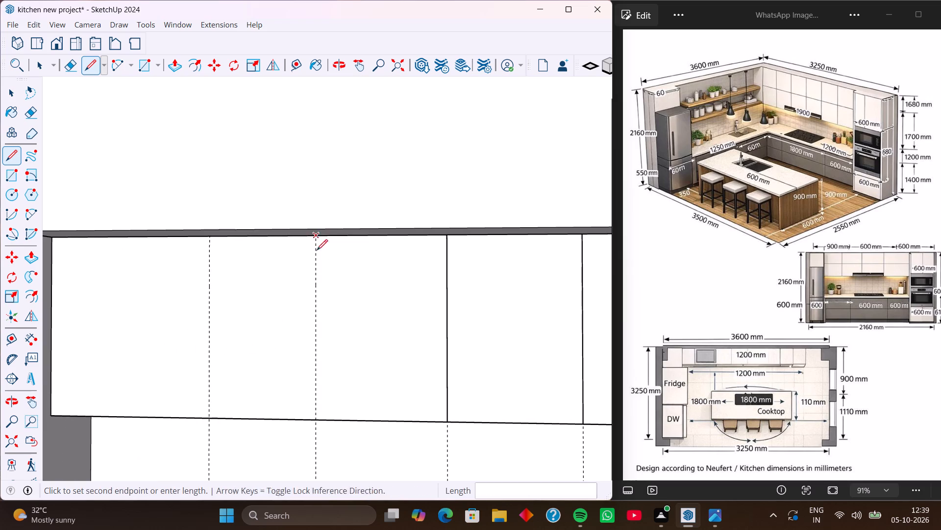
{"action": "left_click", "coordinate": [315, 420]}
{"action": "key", "text": "l"}
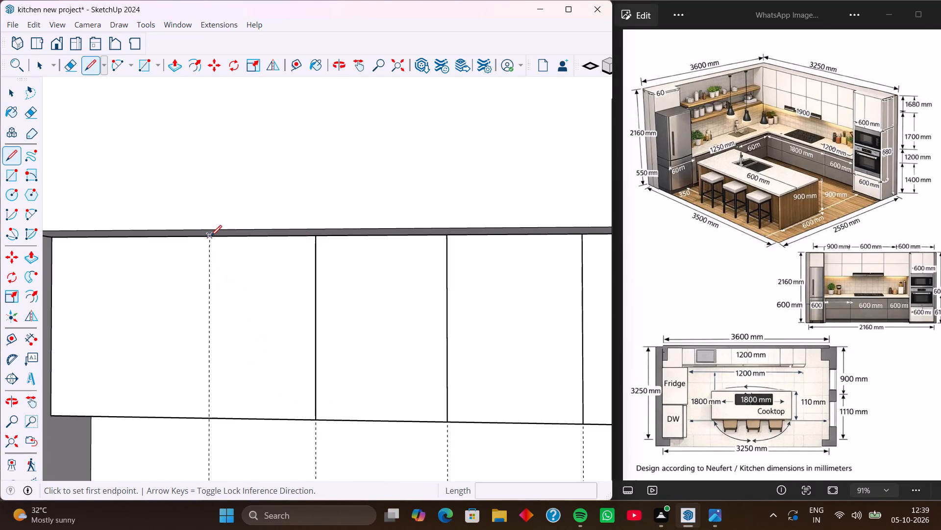
{"action": "left_click", "coordinate": [208, 238]}
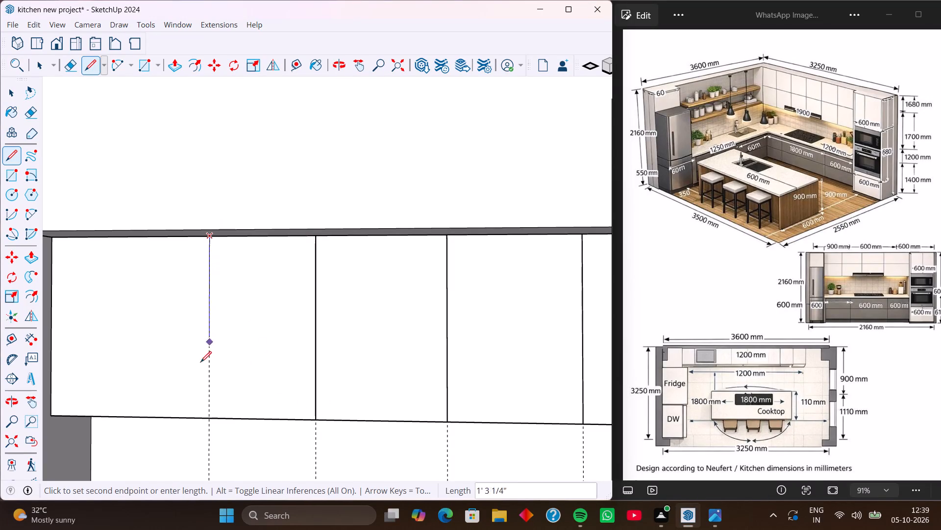
{"action": "left_click", "coordinate": [208, 421]}
{"action": "key", "text": "l"}
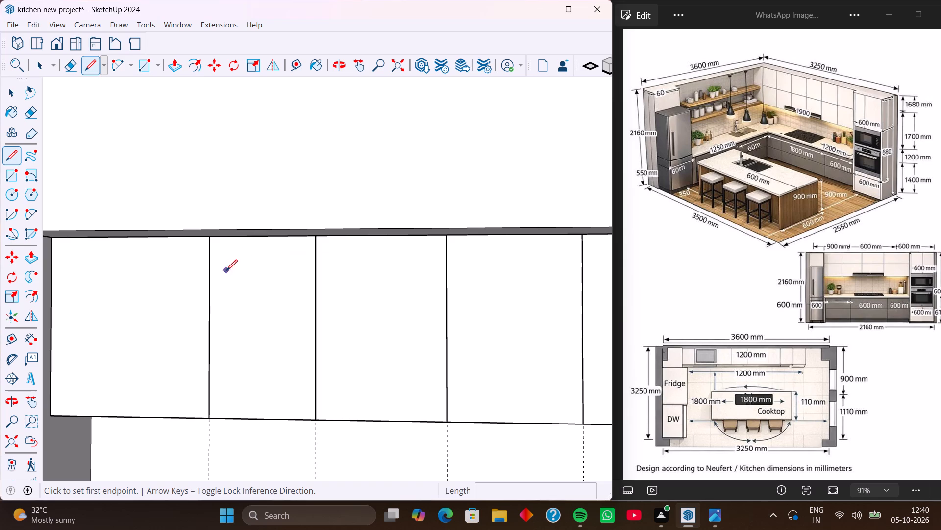
Offset a guide about 9.5" from the vertical guide nearest the open end onto the upper wall cabinet's top front edge.
{"action": "middle_click_drag", "start_coordinate": [226, 270], "coordinate": [228, 327]}
{"action": "scroll", "coordinate": [204, 321], "scroll_direction": "down", "scroll_amount": 10}
{"action": "middle_click_drag", "start_coordinate": [220, 294], "coordinate": [180, 362]}
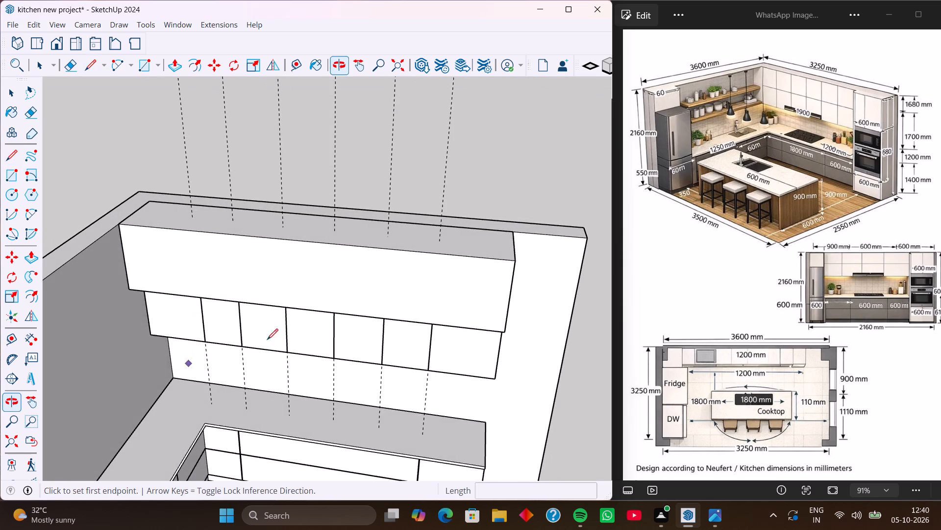
{"action": "middle_click_drag", "start_coordinate": [335, 314], "coordinate": [261, 305]}
{"action": "middle_click_drag", "start_coordinate": [369, 322], "coordinate": [268, 330]}
{"action": "middle_click_drag", "start_coordinate": [381, 333], "coordinate": [296, 330]}
{"action": "scroll", "coordinate": [306, 281], "scroll_direction": "up", "scroll_amount": 4}
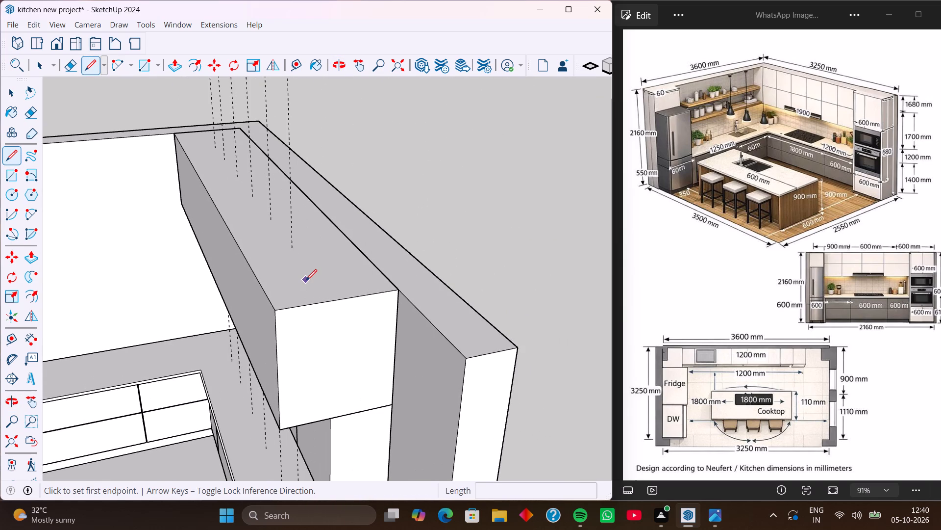
{"action": "key", "text": "t"}
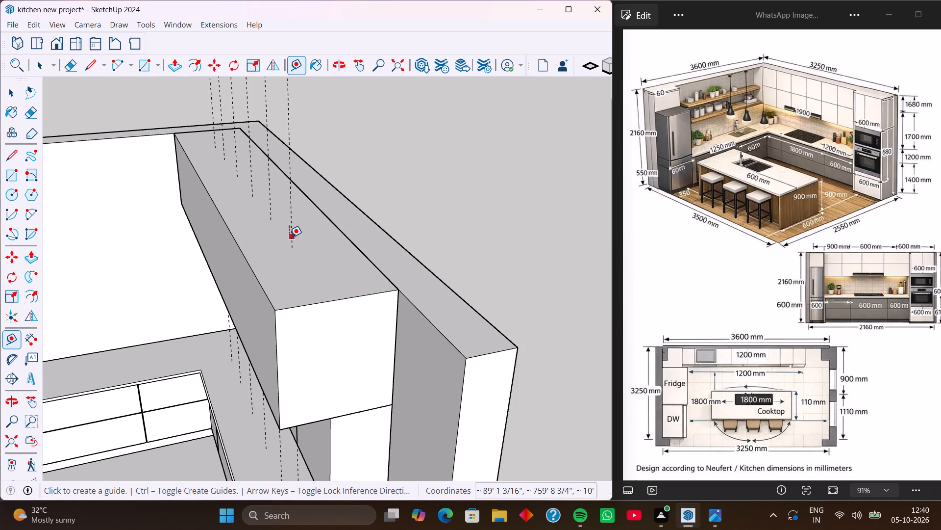
{"action": "left_click", "coordinate": [289, 237]}
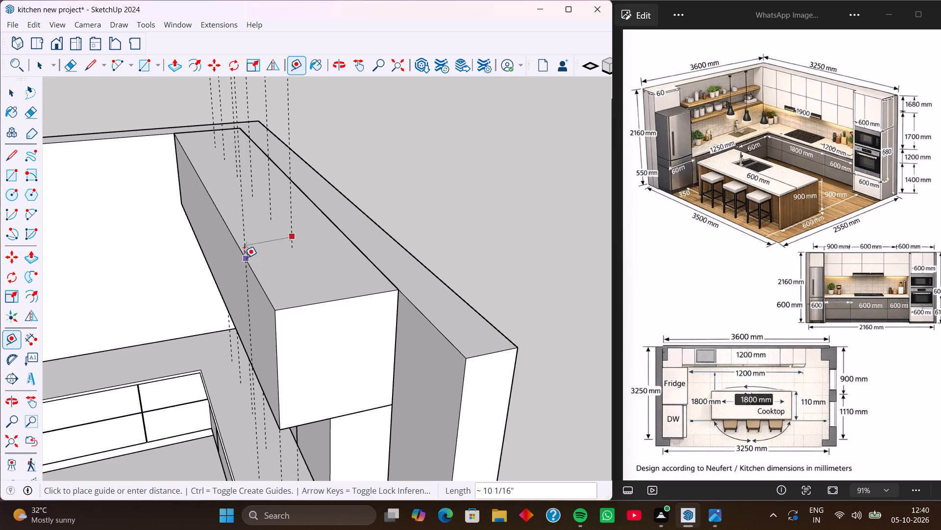
{"action": "scroll", "coordinate": [242, 256], "scroll_direction": "up", "scroll_amount": 6}
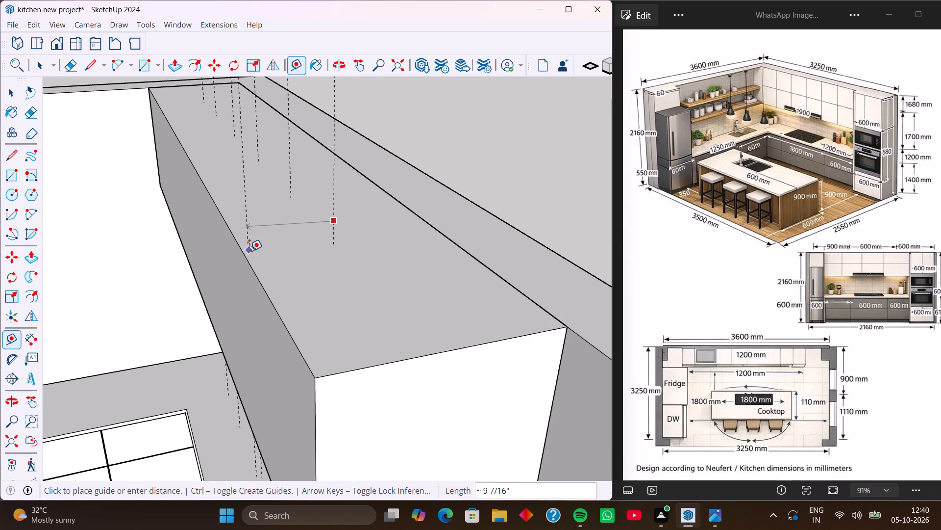
{"action": "left_click", "coordinate": [245, 252]}
Offset a guide 10" along the red axis from the second vertical guide from the open end to the upper wall cabinet's top front edge.
{"action": "scroll", "coordinate": [256, 267], "scroll_direction": "up", "scroll_amount": 1}
{"action": "middle_click_drag", "start_coordinate": [256, 267], "coordinate": [253, 224]}
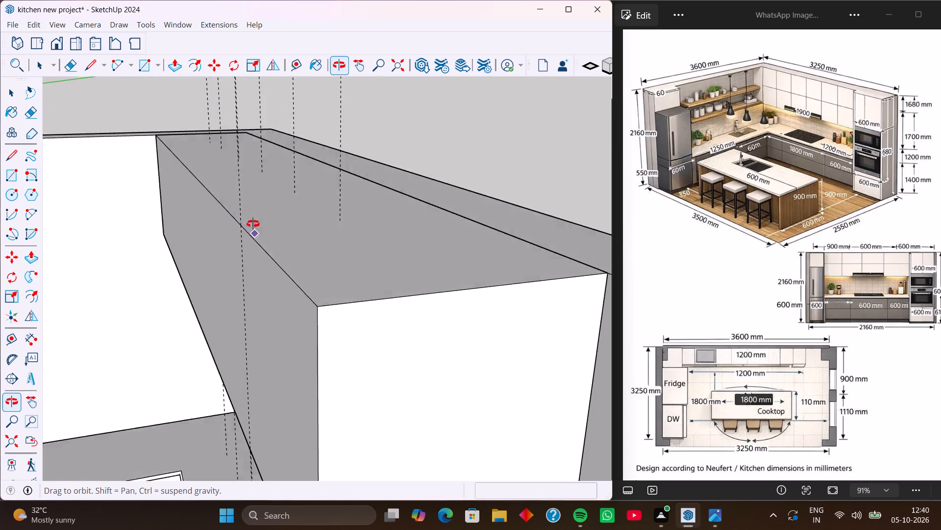
{"action": "middle_click_drag", "start_coordinate": [253, 224], "coordinate": [611, 217]}
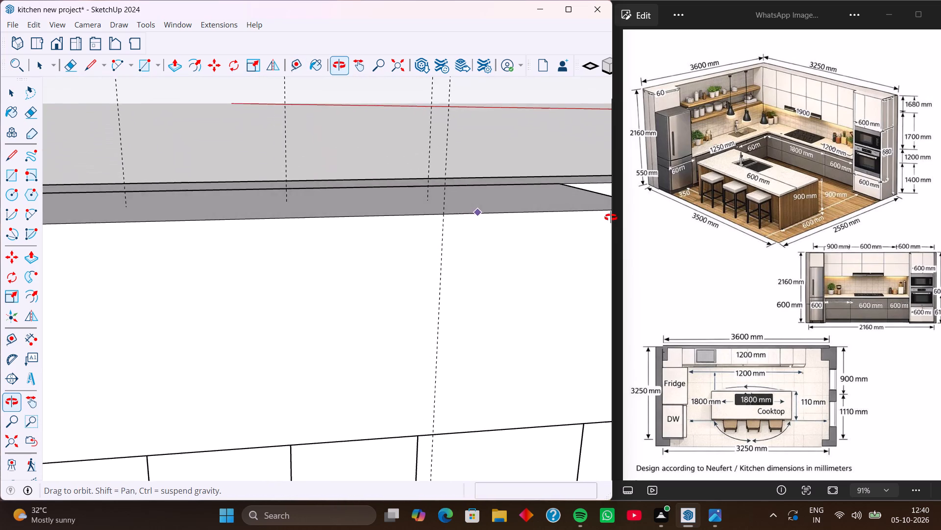
{"action": "middle_click_drag", "start_coordinate": [611, 217], "coordinate": [558, 100]}
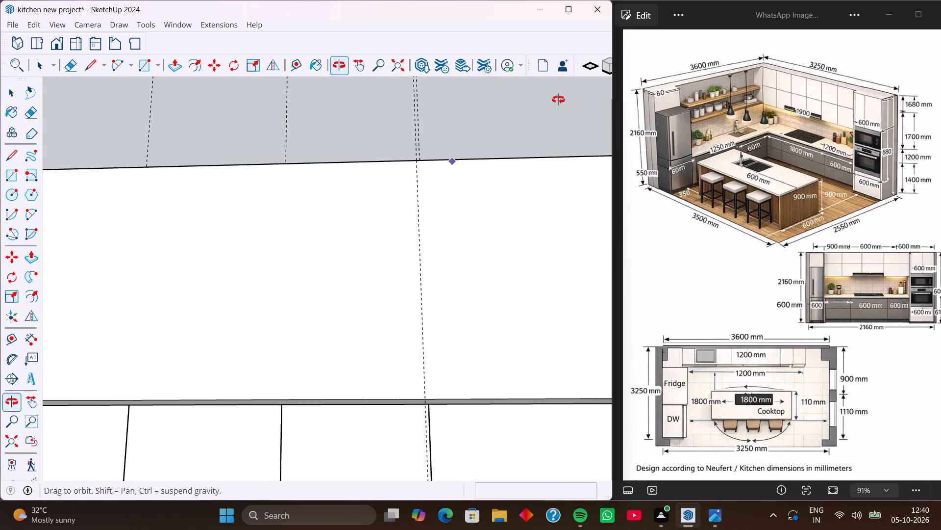
{"action": "middle_click_drag", "start_coordinate": [558, 100], "coordinate": [563, 174]}
{"action": "scroll", "coordinate": [466, 207], "scroll_direction": "down", "scroll_amount": 4}
{"action": "middle_click_drag", "start_coordinate": [460, 217], "coordinate": [428, 316]}
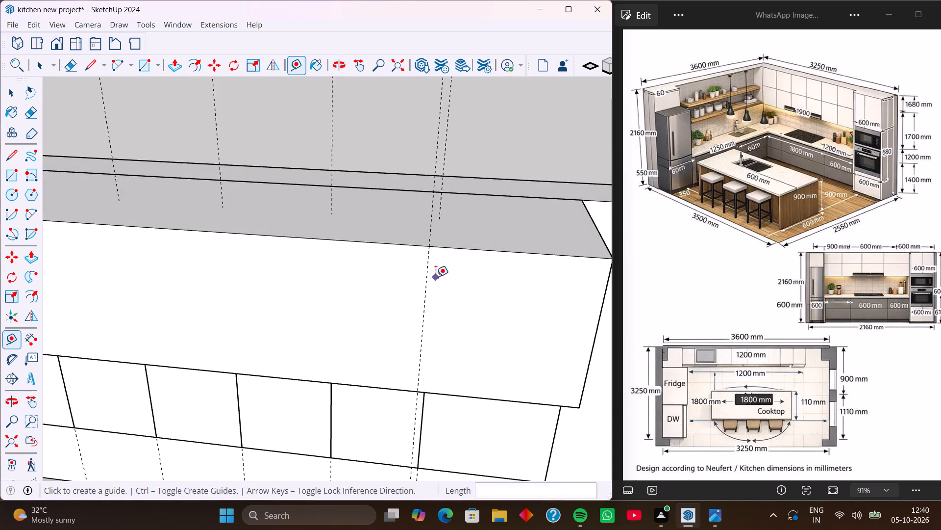
{"action": "middle_click_drag", "start_coordinate": [436, 277], "coordinate": [366, 333]}
{"action": "middle_click_drag", "start_coordinate": [380, 335], "coordinate": [344, 385]}
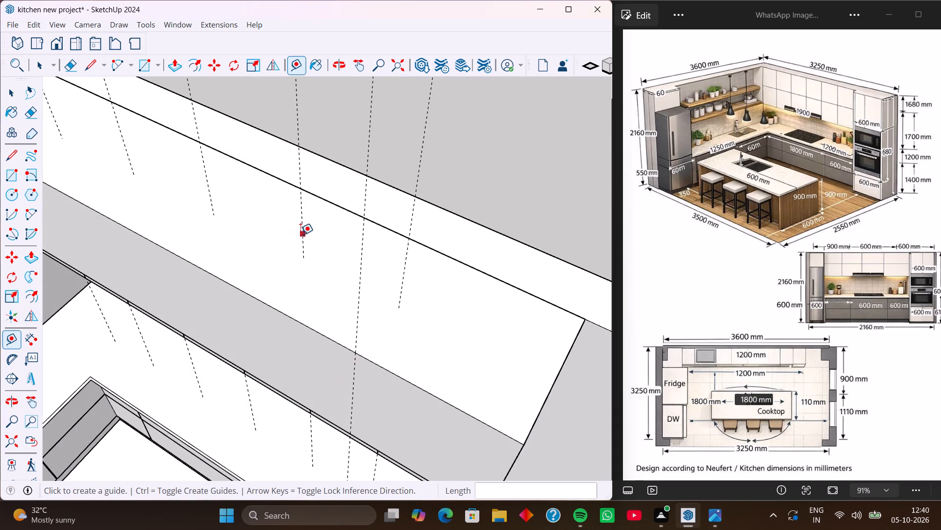
{"action": "left_click", "coordinate": [303, 235]}
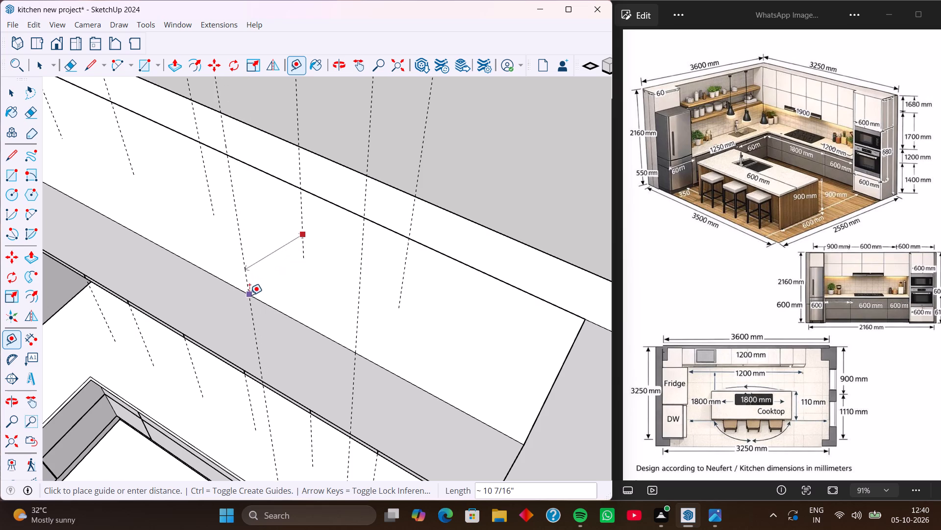
{"action": "key", "text": "Left"}
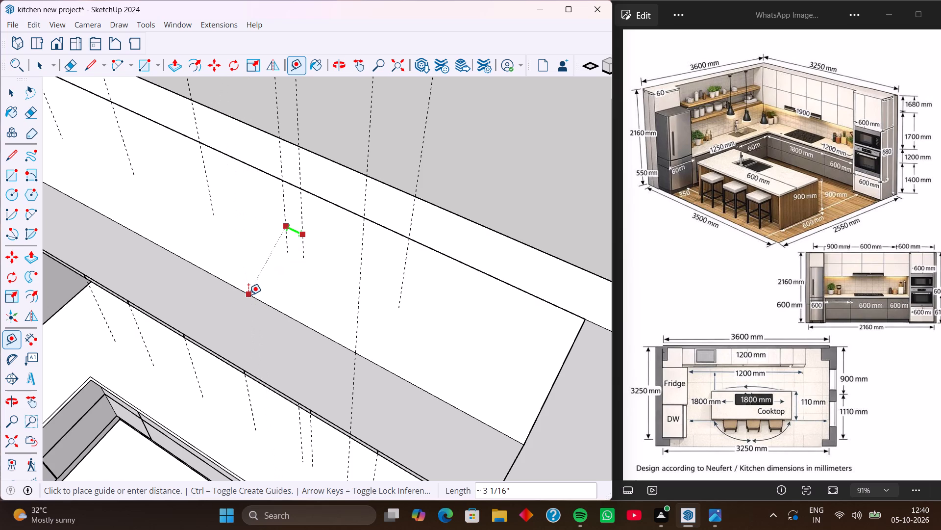
{"action": "key", "text": "Right"}
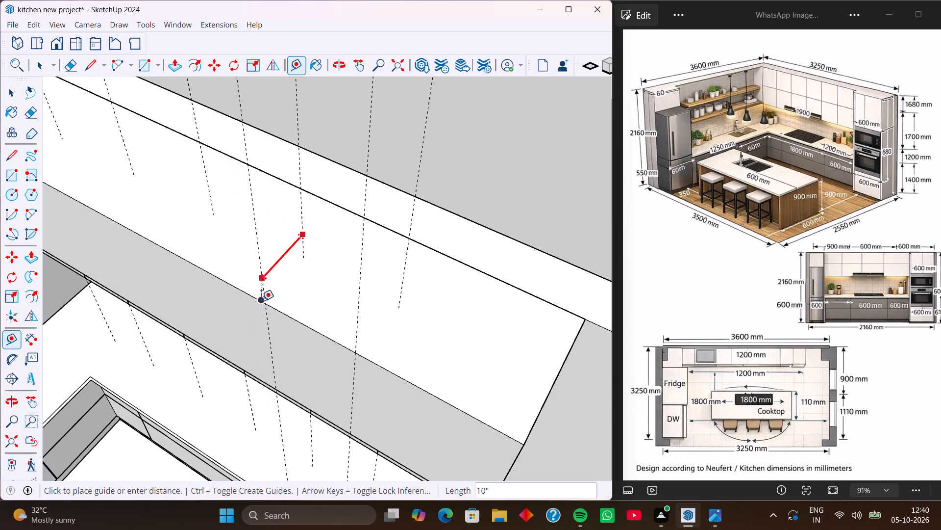
{"action": "left_click", "coordinate": [261, 301]}
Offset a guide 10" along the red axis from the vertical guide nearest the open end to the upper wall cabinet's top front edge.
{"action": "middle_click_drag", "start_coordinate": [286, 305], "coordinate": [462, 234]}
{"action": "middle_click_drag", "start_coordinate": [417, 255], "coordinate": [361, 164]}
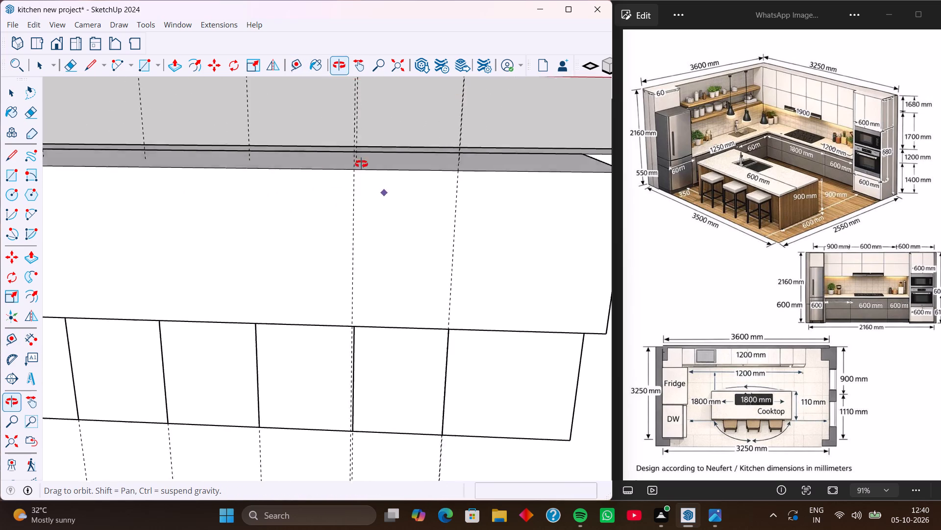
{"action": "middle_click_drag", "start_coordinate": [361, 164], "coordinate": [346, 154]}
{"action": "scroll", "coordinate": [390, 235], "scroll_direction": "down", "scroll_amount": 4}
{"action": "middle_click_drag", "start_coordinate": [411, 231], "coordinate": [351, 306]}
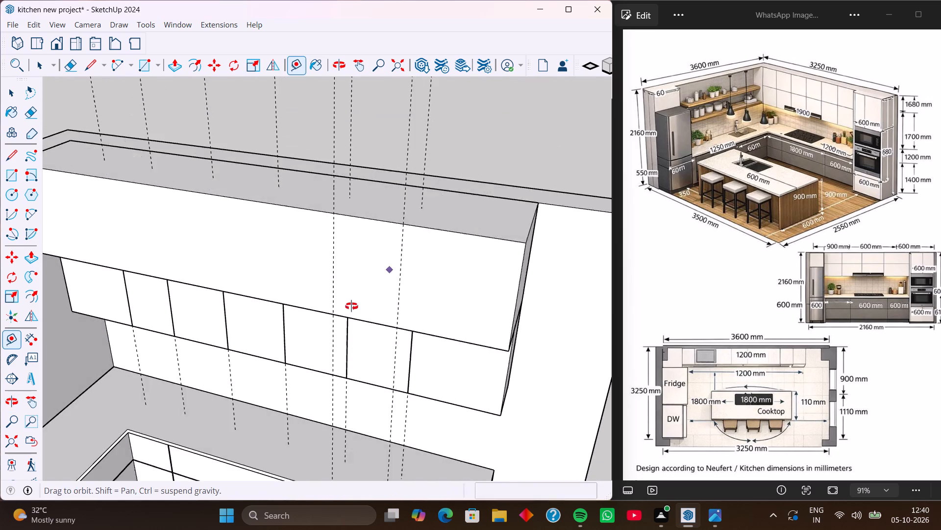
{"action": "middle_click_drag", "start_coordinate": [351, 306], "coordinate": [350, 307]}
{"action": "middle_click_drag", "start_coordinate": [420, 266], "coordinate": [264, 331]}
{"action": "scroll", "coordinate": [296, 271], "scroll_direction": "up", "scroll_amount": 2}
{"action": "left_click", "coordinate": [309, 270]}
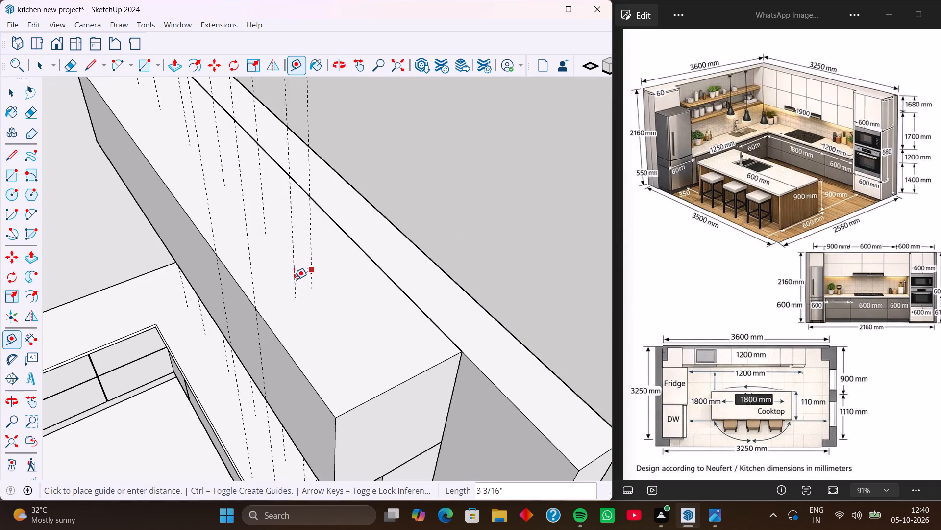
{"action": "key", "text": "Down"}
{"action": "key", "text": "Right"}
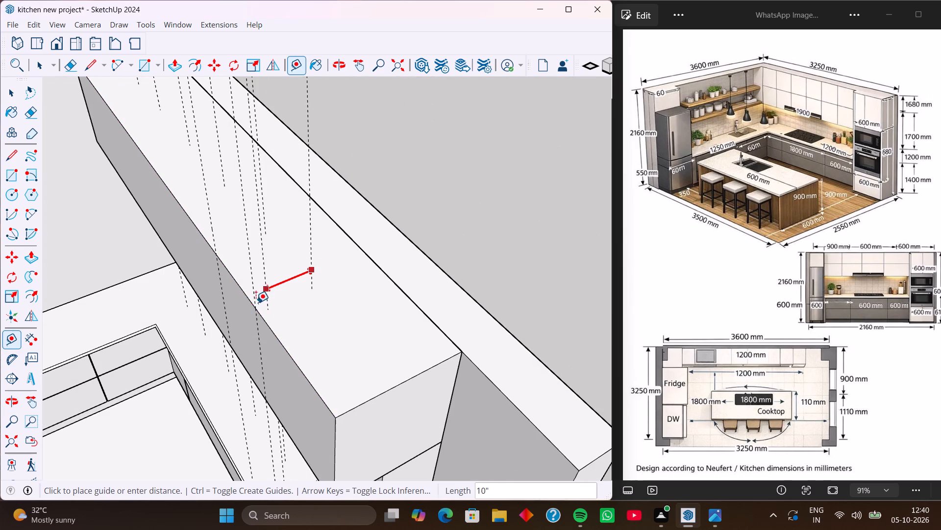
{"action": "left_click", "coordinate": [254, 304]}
Delete the two closely spaced vertical guides at the upper wall cabinet's front near its open end.
{"action": "middle_click_drag", "start_coordinate": [270, 334], "coordinate": [359, 304]}
{"action": "scroll", "coordinate": [359, 304], "scroll_direction": "up", "scroll_amount": 11}
{"action": "middle_click_drag", "start_coordinate": [323, 296], "coordinate": [341, 299]}
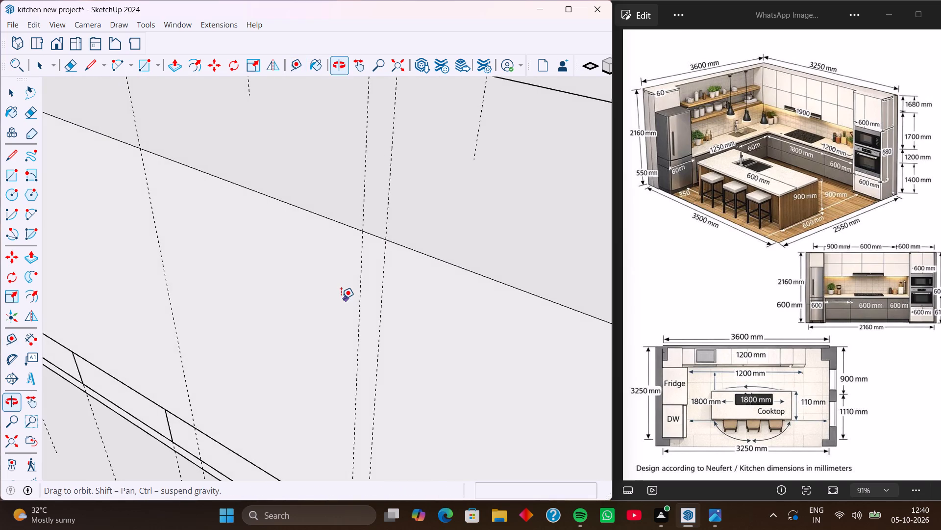
{"action": "key", "text": "space"}
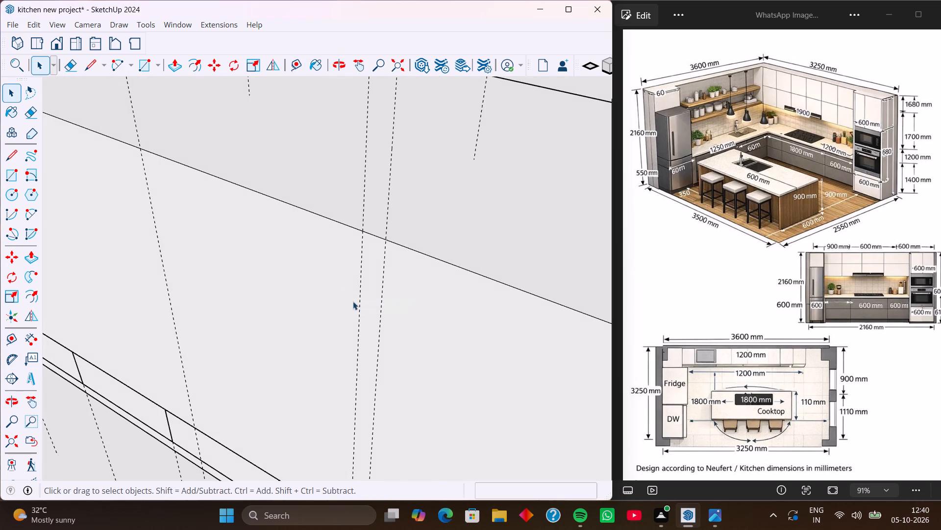
{"action": "left_click", "coordinate": [360, 305]}
{"action": "key", "text": "Delete"}
{"action": "left_click", "coordinate": [379, 326]}
{"action": "key", "text": "Delete"}
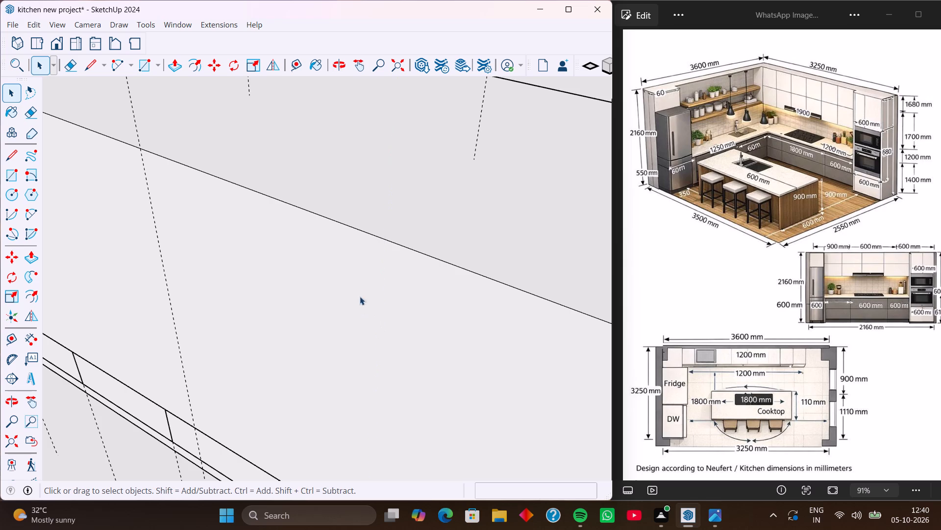
Offset a 10" guide along the red axis from the vertical guide nearest the open end to the upper wall cabinet's top front edge.
{"action": "middle_click_drag", "start_coordinate": [471, 277], "coordinate": [412, 266]}
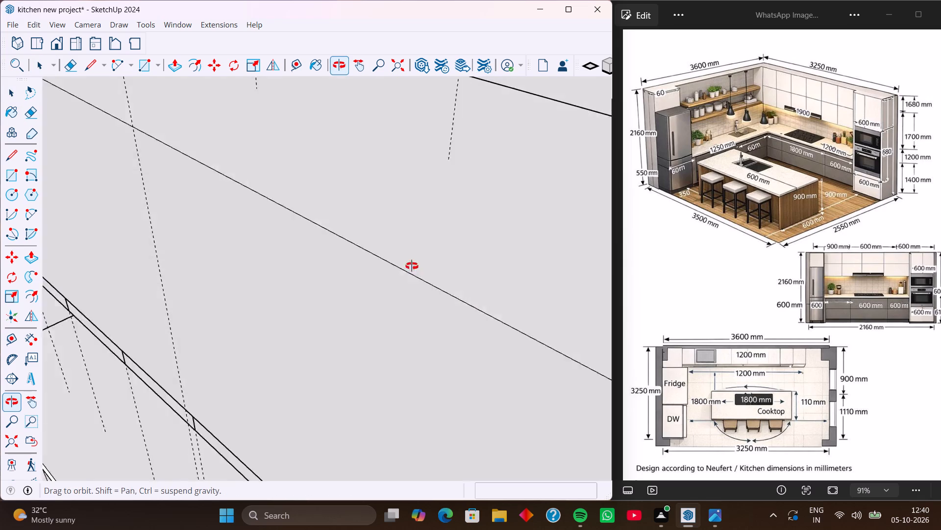
{"action": "middle_click_drag", "start_coordinate": [412, 266], "coordinate": [378, 260]}
{"action": "key", "text": "t"}
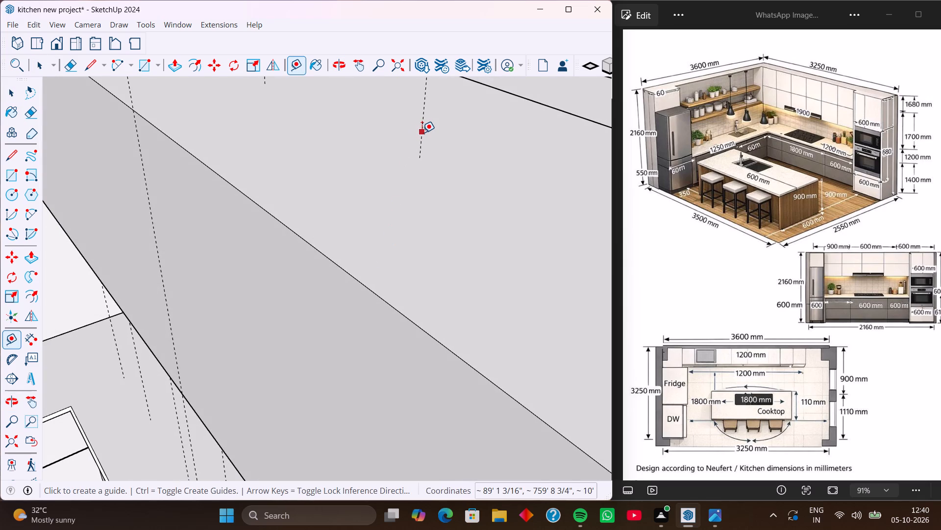
{"action": "left_click", "coordinate": [422, 132]}
{"action": "key", "text": "Right"}
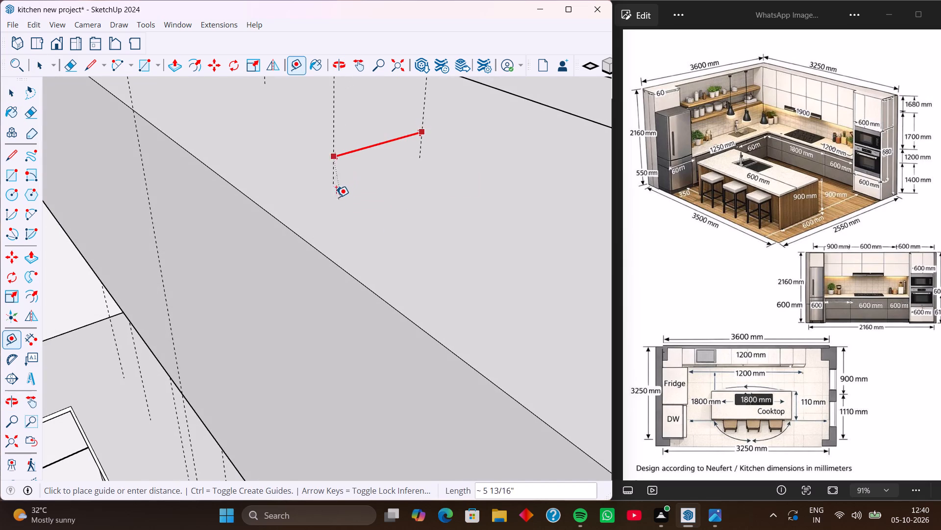
{"action": "left_click", "coordinate": [276, 233]}
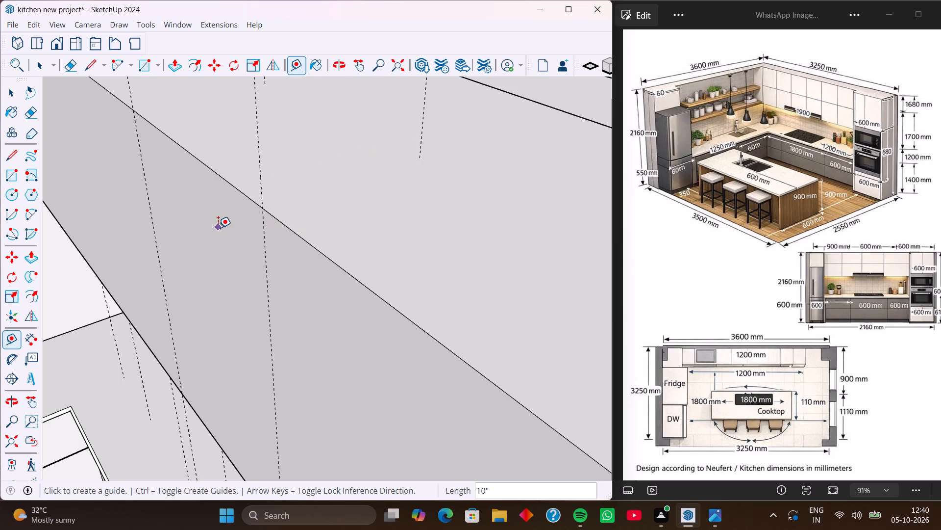
Offset 10" guides along the red axis from the third and fourth vertical guides from the open end to the upper cabinet's top front edge.
{"action": "scroll", "coordinate": [218, 228], "scroll_direction": "down", "scroll_amount": 9}
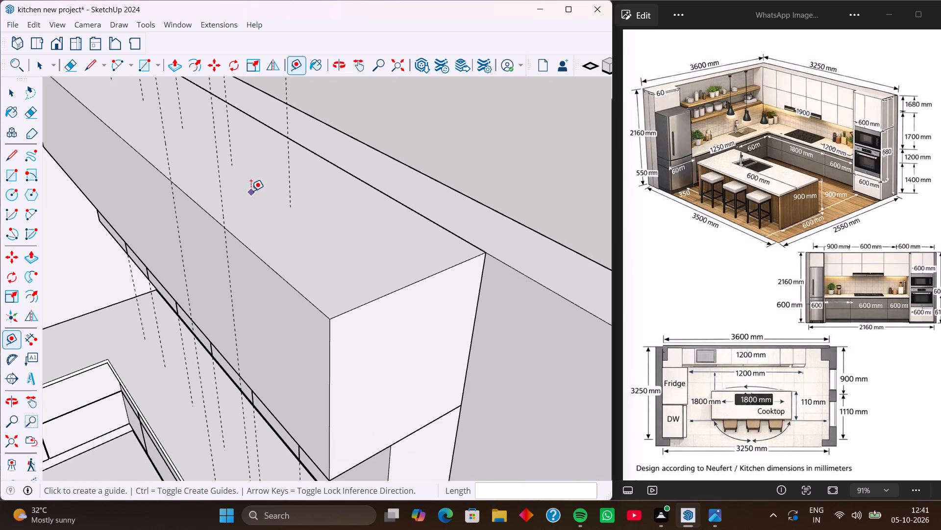
{"action": "middle_click_drag", "start_coordinate": [248, 182], "coordinate": [362, 338]}
{"action": "middle_click_drag", "start_coordinate": [311, 289], "coordinate": [402, 350]}
{"action": "left_click", "coordinate": [367, 295]}
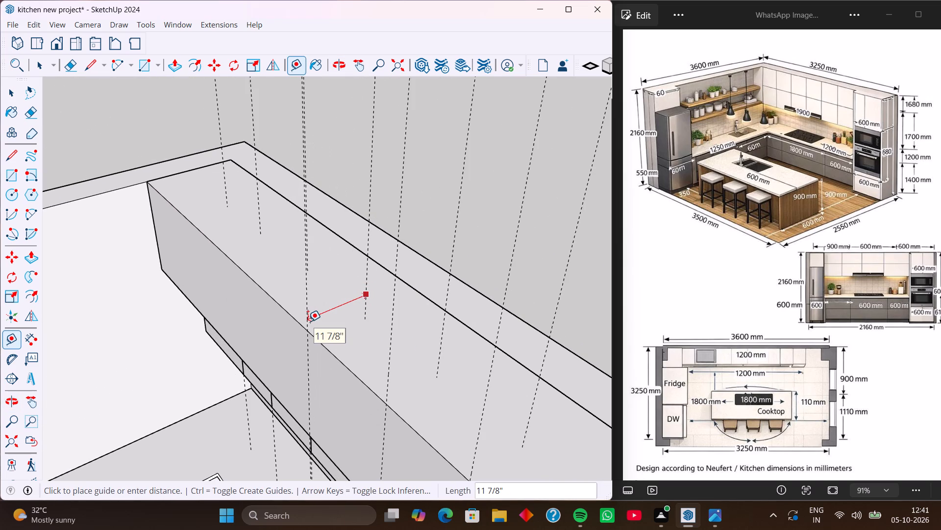
{"action": "key", "text": "Right"}
{"action": "left_click", "coordinate": [311, 329]}
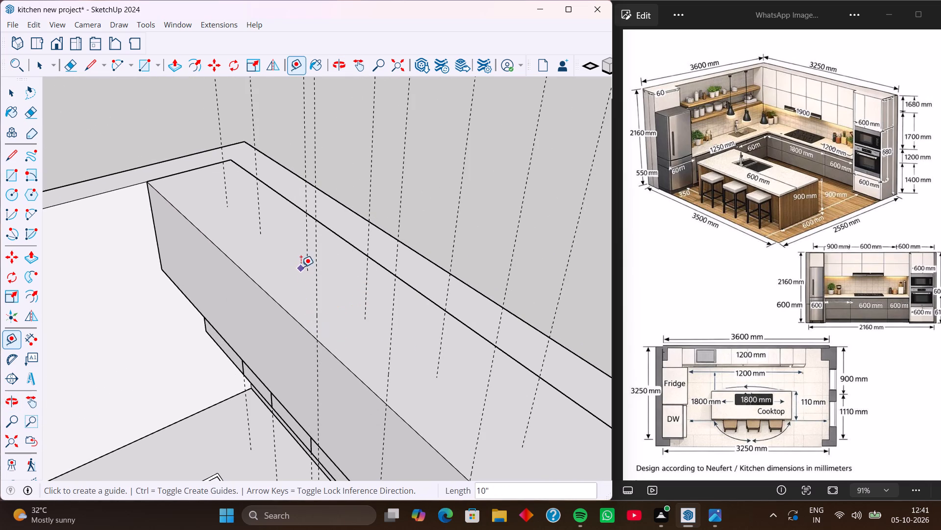
{"action": "left_click", "coordinate": [308, 255]}
{"action": "key", "text": "Right"}
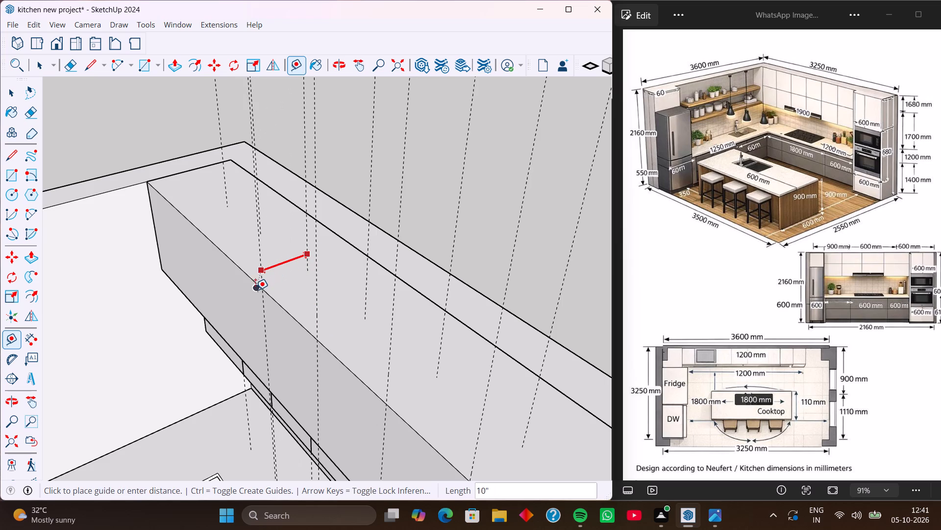
{"action": "left_click", "coordinate": [258, 289]}
Offset guides about 10" along the red axis from the two vertical guides nearest the inner corner to the upper cabinet's top front edge.
{"action": "middle_click_drag", "start_coordinate": [239, 226], "coordinate": [275, 231]}
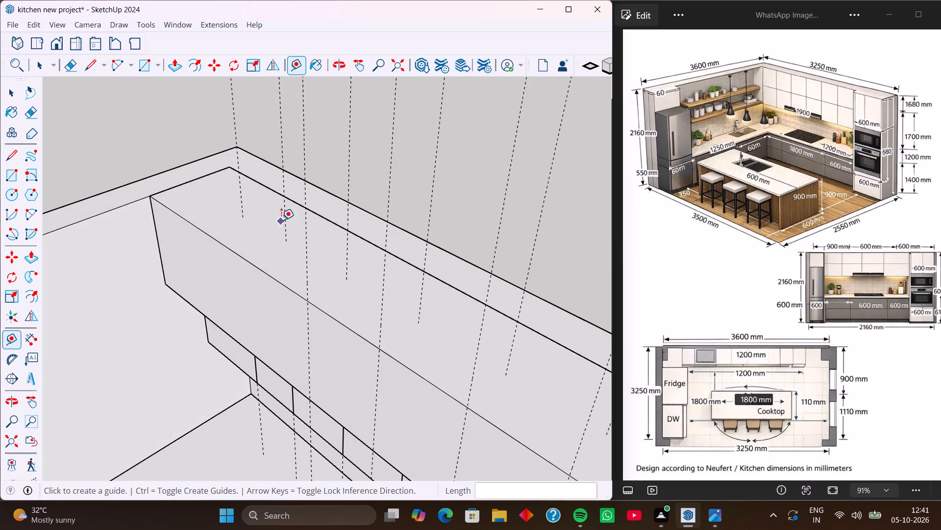
{"action": "left_click", "coordinate": [285, 216]}
{"action": "key", "text": "Right"}
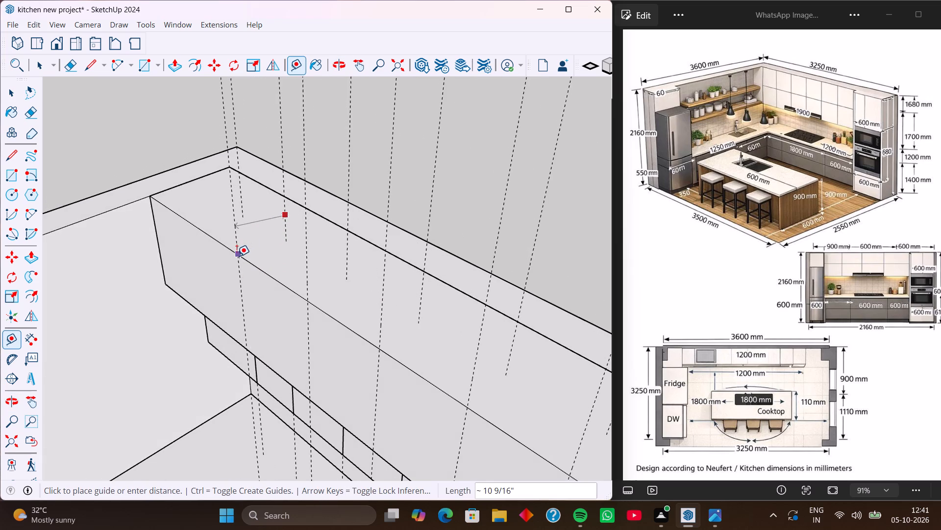
{"action": "left_click", "coordinate": [236, 264]}
{"action": "middle_click_drag", "start_coordinate": [235, 232], "coordinate": [261, 237]}
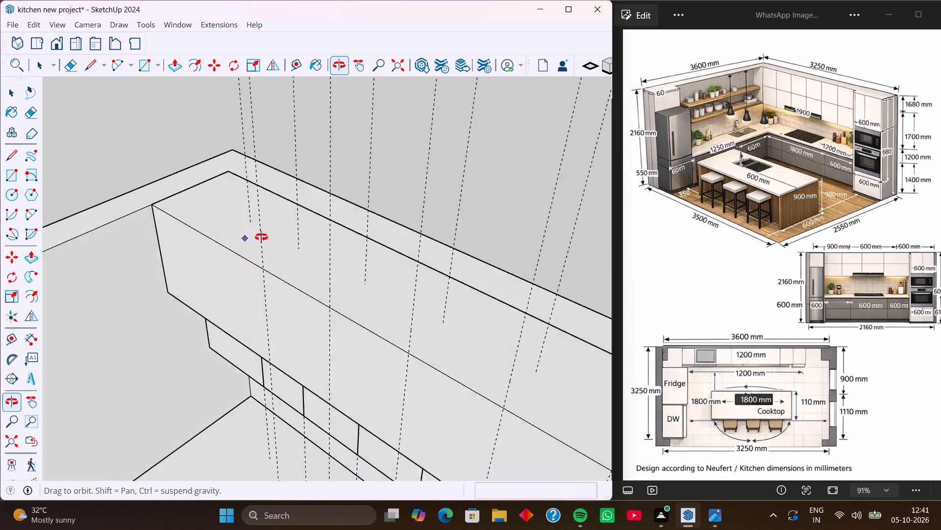
{"action": "middle_click_drag", "start_coordinate": [261, 237], "coordinate": [283, 241]}
{"action": "scroll", "coordinate": [271, 234], "scroll_direction": "up", "scroll_amount": 3}
{"action": "left_click", "coordinate": [265, 217]}
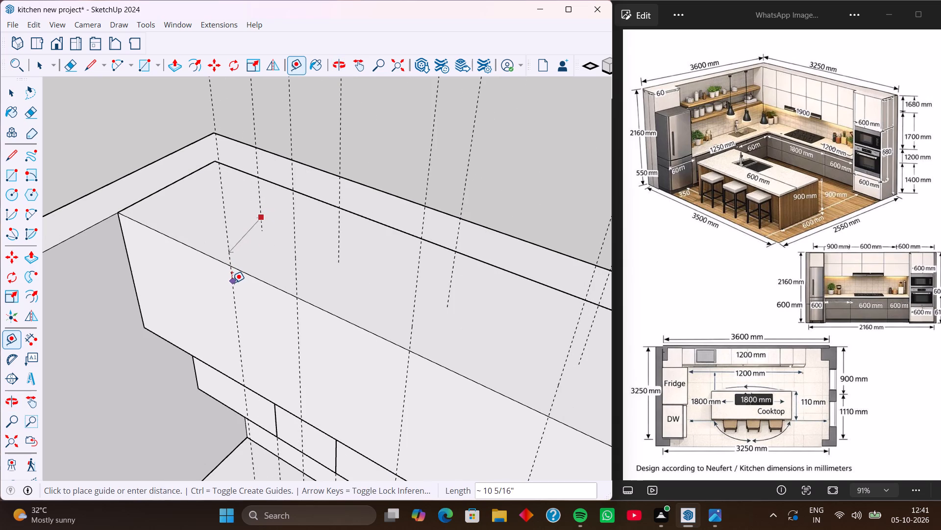
{"action": "key", "text": "Right"}
{"action": "left_click", "coordinate": [232, 283]}
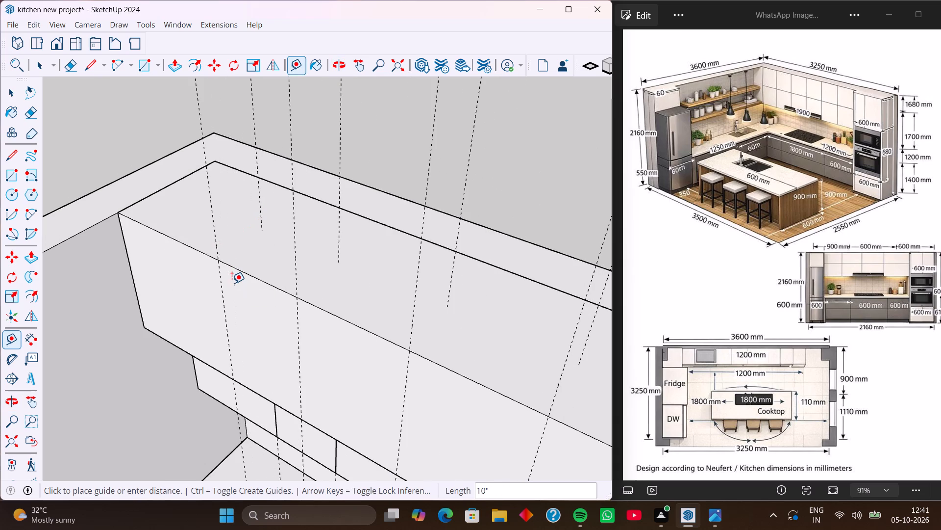
Draw three vertical 2' 1 1/2" lines down the upper wall cabinet's front along the guides nearest the inner corner.
{"action": "middle_click_drag", "start_coordinate": [234, 282], "coordinate": [392, 285]}
{"action": "scroll", "coordinate": [401, 283], "scroll_direction": "down", "scroll_amount": 3}
{"action": "middle_click_drag", "start_coordinate": [407, 295], "coordinate": [398, 214]}
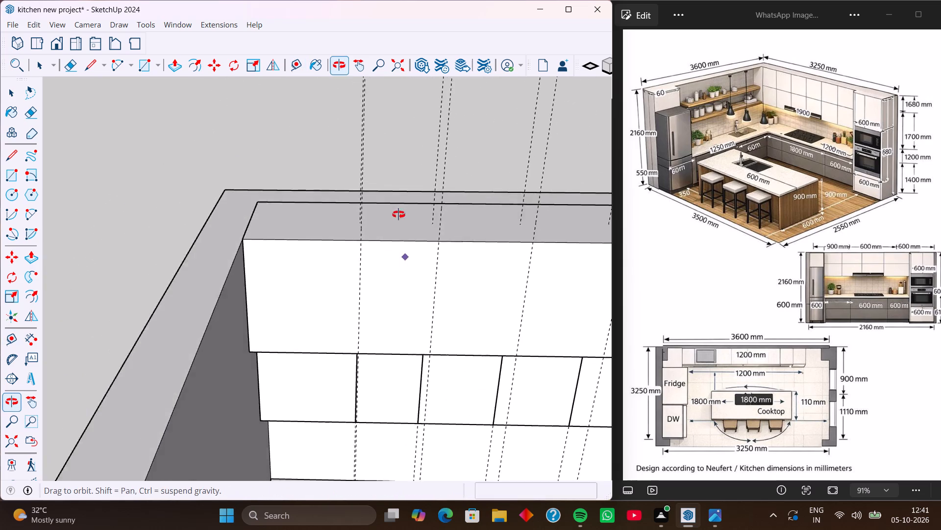
{"action": "middle_click_drag", "start_coordinate": [398, 214], "coordinate": [393, 186]}
{"action": "middle_click_drag", "start_coordinate": [390, 234], "coordinate": [369, 228]}
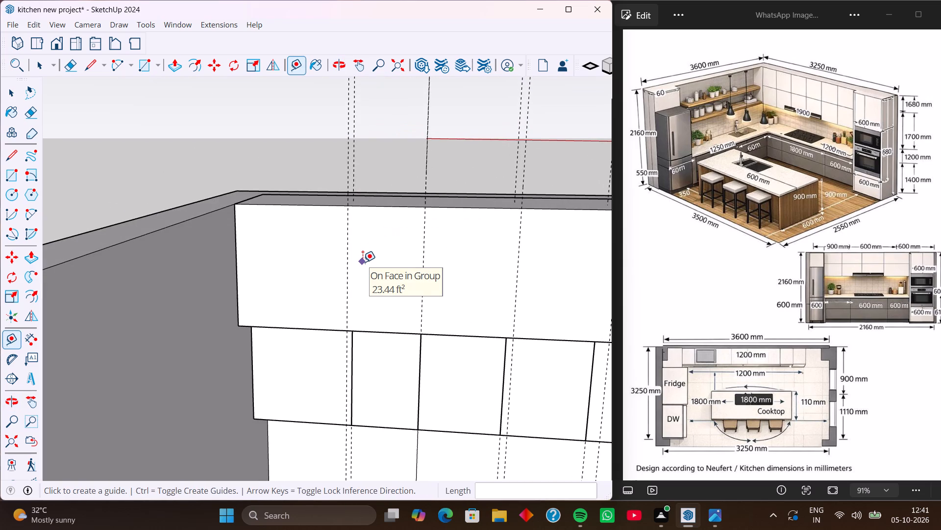
{"action": "key", "text": "l"}
{"action": "left_click", "coordinate": [347, 207]}
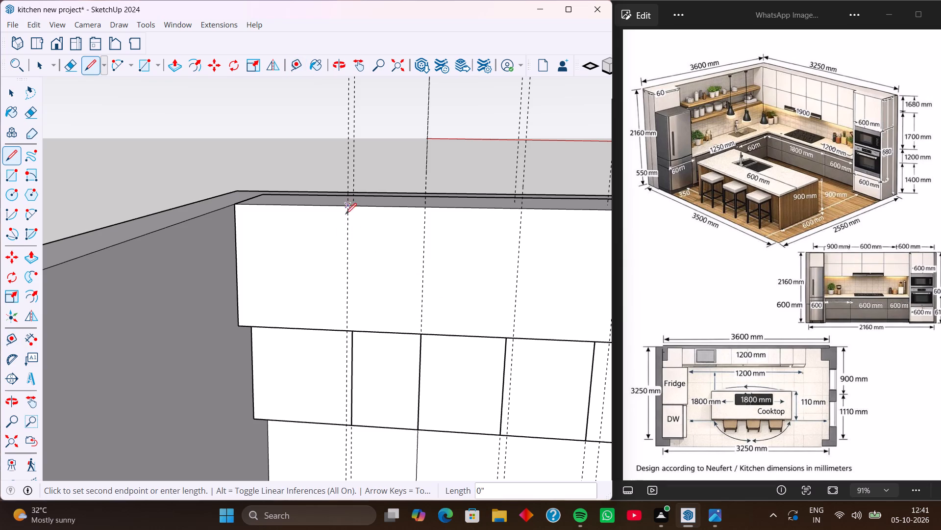
{"action": "left_click", "coordinate": [347, 330]}
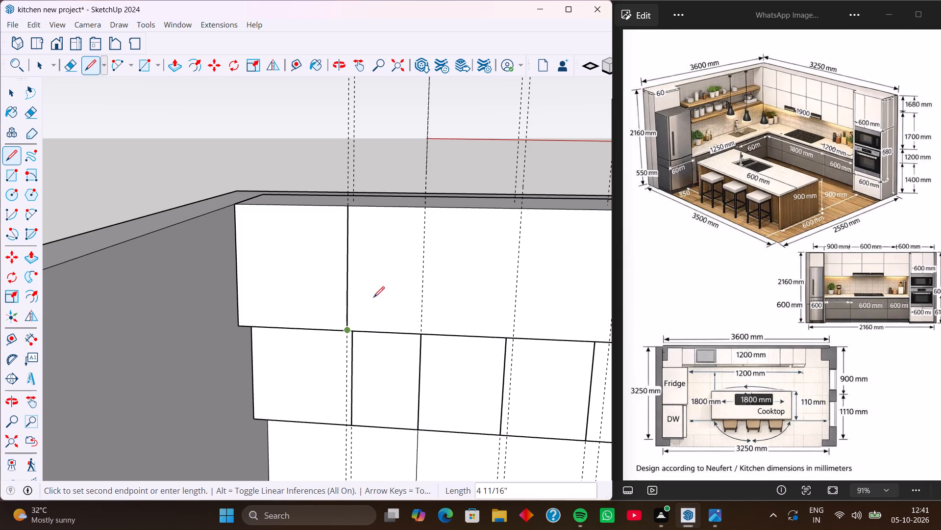
{"action": "key", "text": "l"}
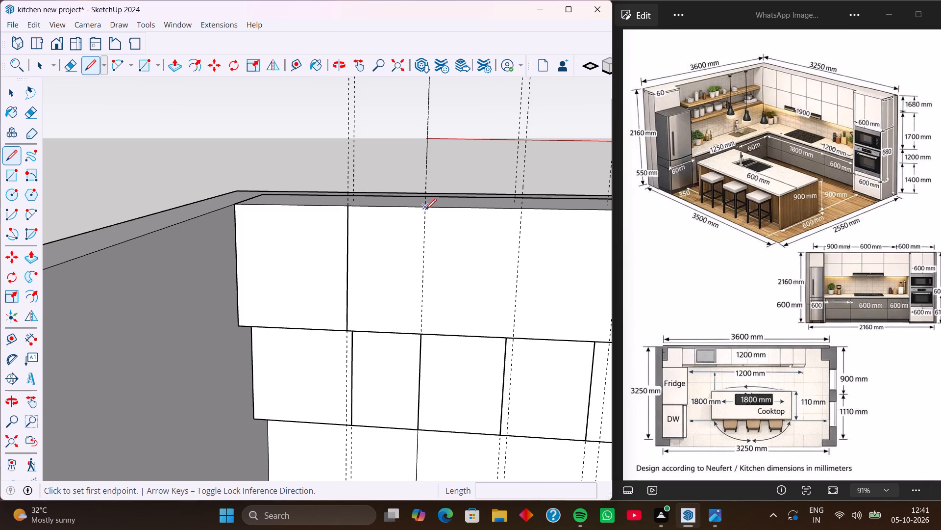
{"action": "left_click", "coordinate": [424, 207]}
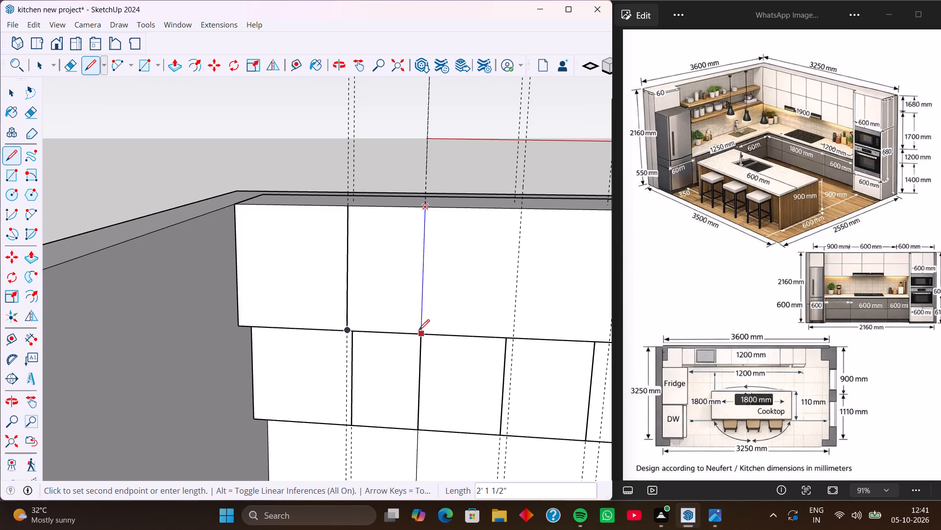
{"action": "left_click", "coordinate": [421, 336]}
{"action": "key", "text": "l"}
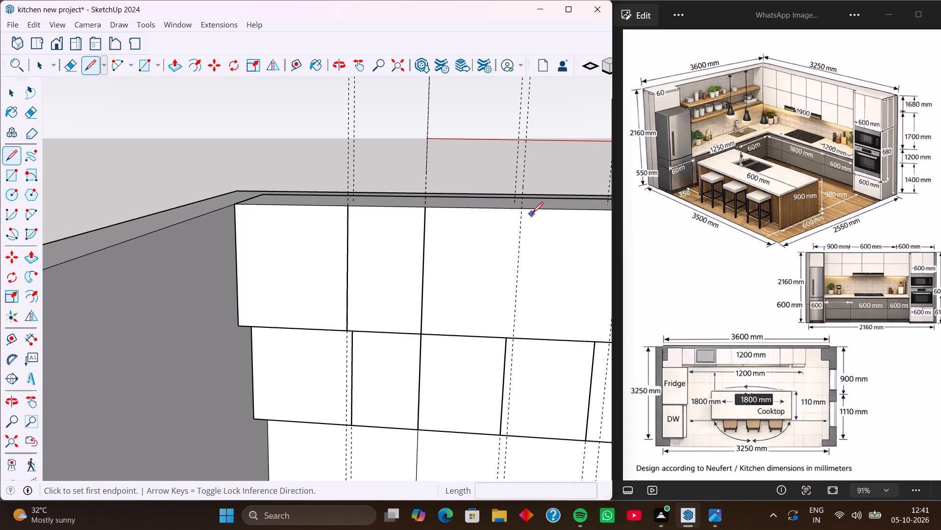
{"action": "left_click", "coordinate": [522, 210]}
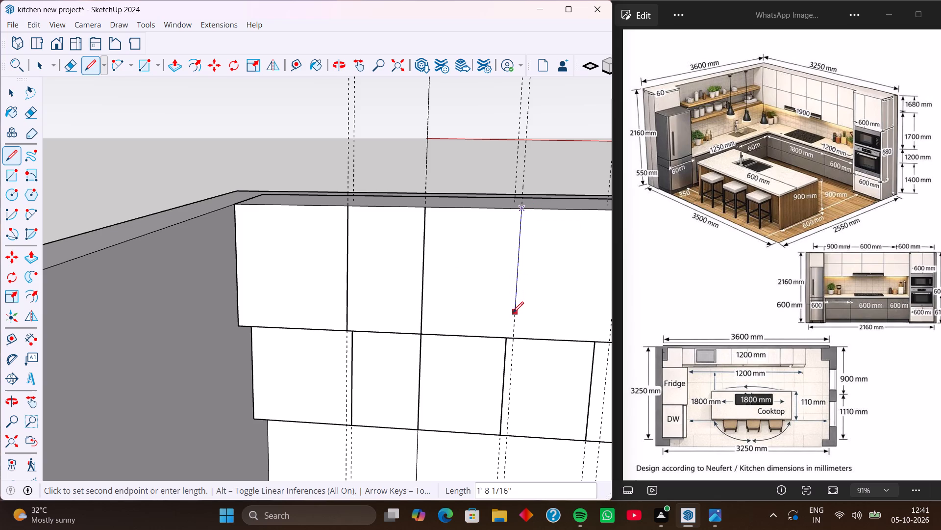
{"action": "left_click", "coordinate": [512, 338]}
{"action": "key", "text": "l"}
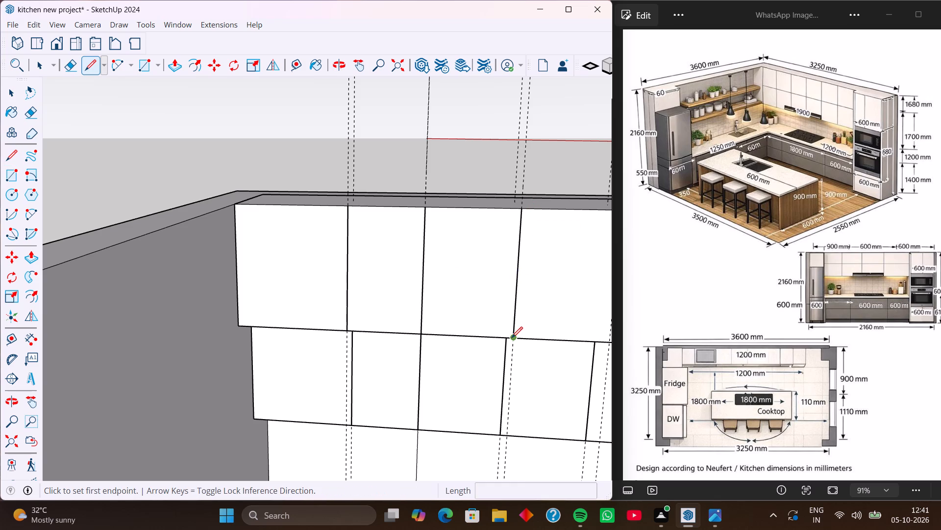
Draw three more vertical 2' 1 1/2" lines down the upper wall cabinet's front along the remaining guides towards the open end.
{"action": "scroll", "coordinate": [342, 317], "scroll_direction": "down", "scroll_amount": 11}
{"action": "middle_click_drag", "start_coordinate": [405, 331], "coordinate": [401, 326]}
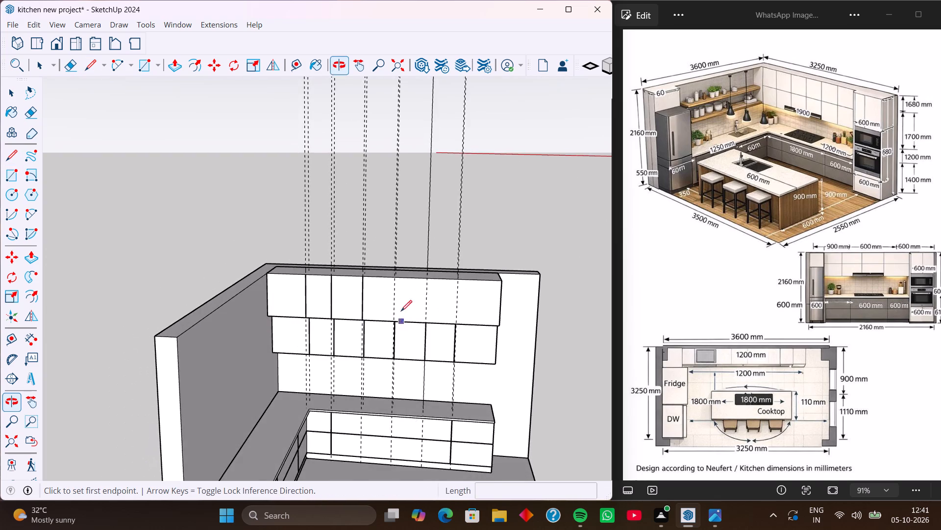
{"action": "scroll", "coordinate": [400, 291], "scroll_direction": "up", "scroll_amount": 9}
{"action": "left_click", "coordinate": [389, 260]}
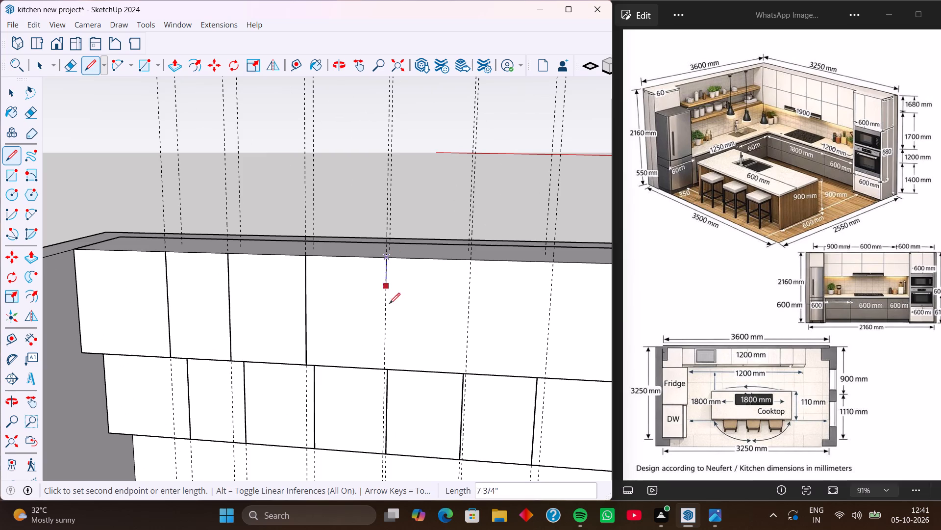
{"action": "left_click", "coordinate": [386, 371]}
{"action": "key", "text": "l"}
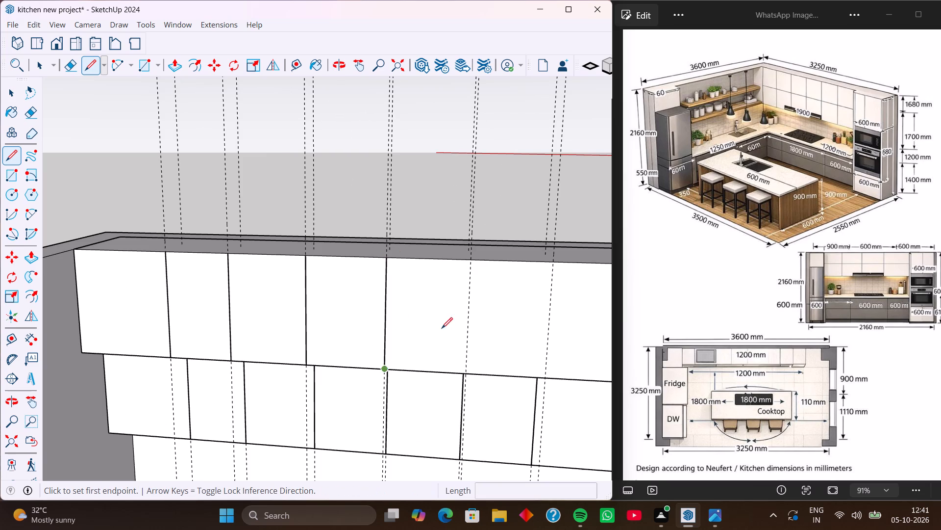
{"action": "left_click", "coordinate": [471, 259]}
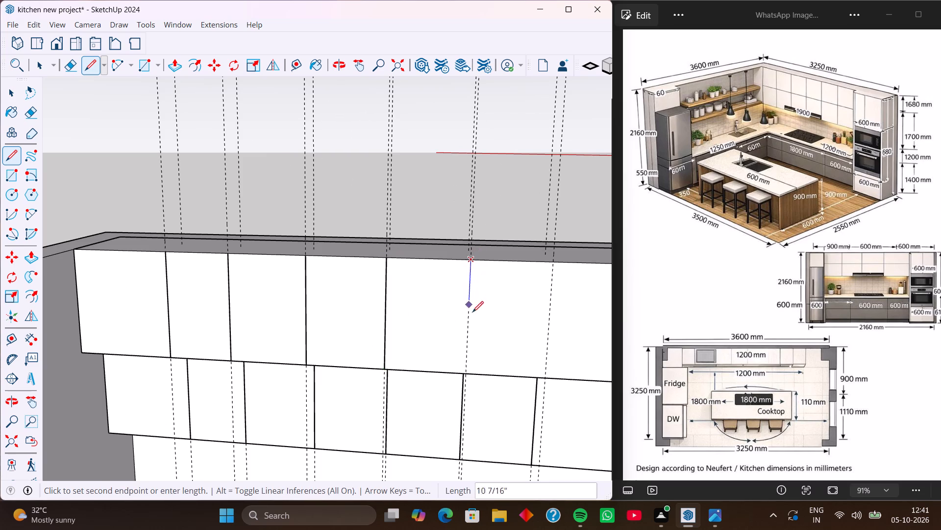
{"action": "left_click", "coordinate": [465, 376]}
{"action": "key", "text": "l"}
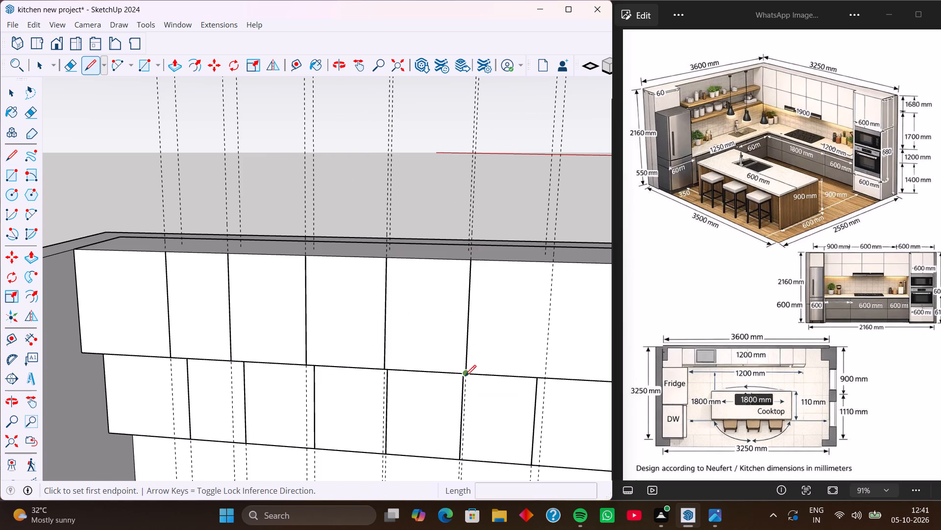
{"action": "scroll", "coordinate": [299, 301], "scroll_direction": "down", "scroll_amount": 5}
{"action": "scroll", "coordinate": [443, 285], "scroll_direction": "up", "scroll_amount": 3}
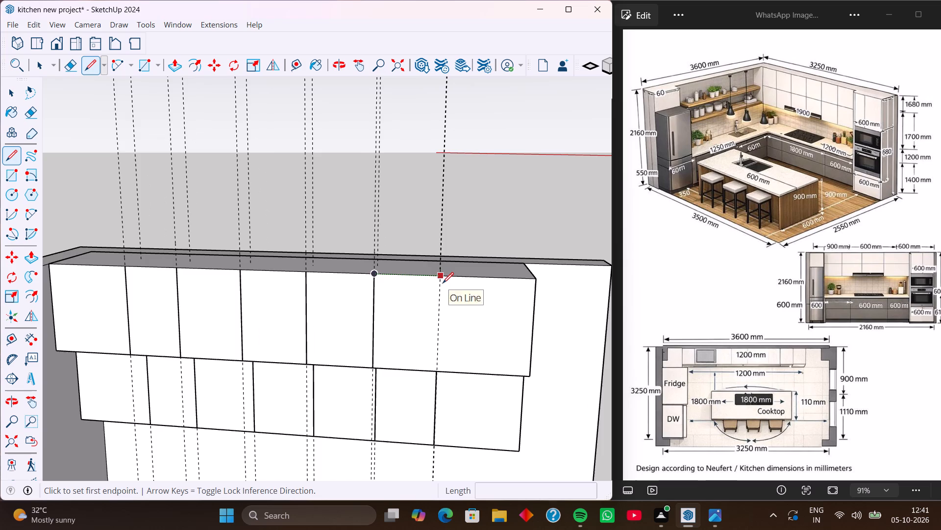
{"action": "scroll", "coordinate": [443, 283], "scroll_direction": "up", "scroll_amount": 3}
{"action": "key", "text": "l"}
{"action": "left_click", "coordinate": [439, 272]}
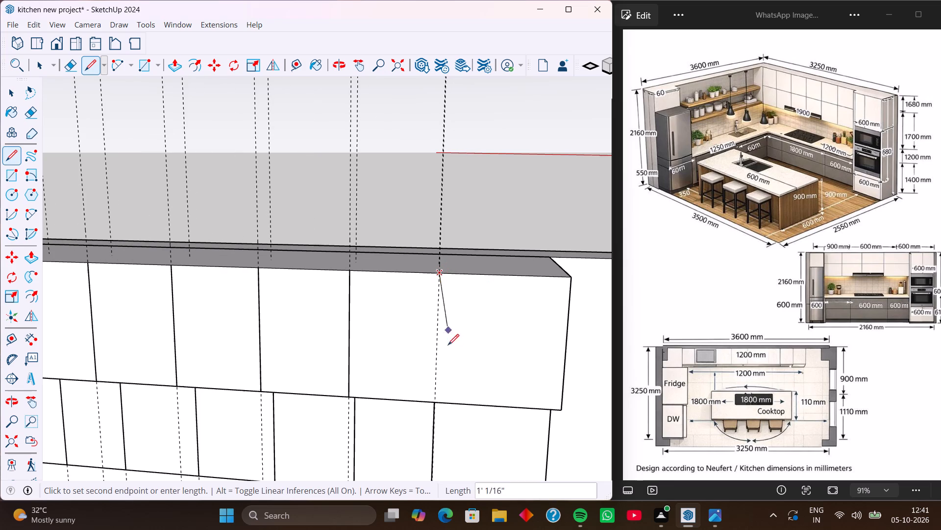
{"action": "left_click", "coordinate": [436, 401]}
{"action": "key", "text": "l"}
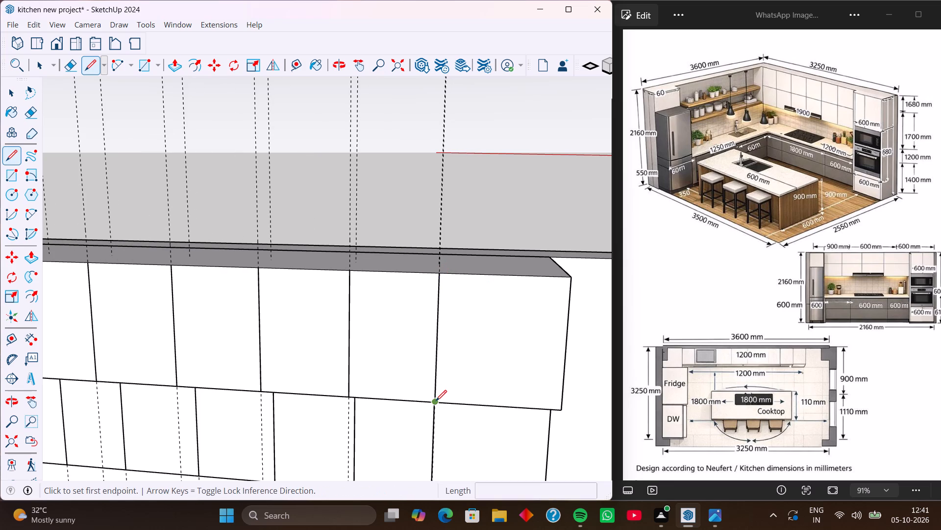
{"action": "scroll", "coordinate": [369, 246], "scroll_direction": "down", "scroll_amount": 10}
{"action": "key", "text": "space"}
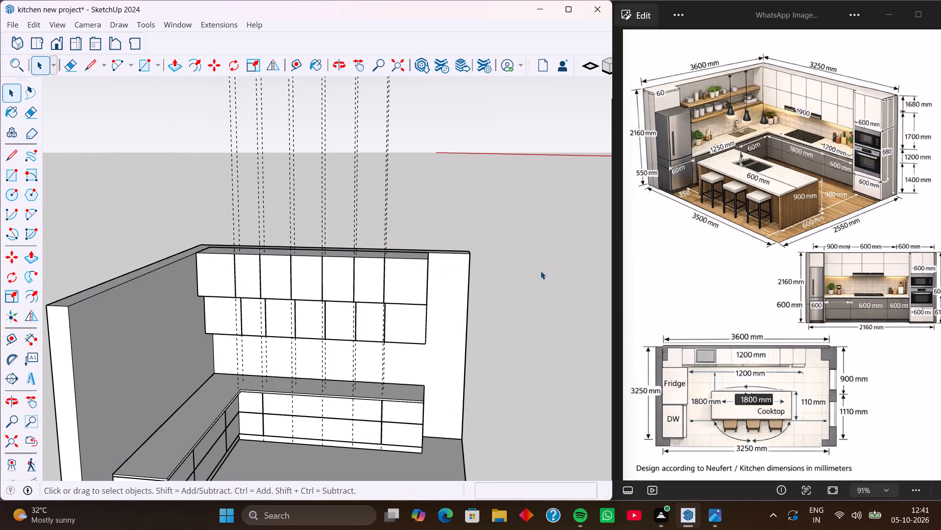
{"action": "left_click", "coordinate": [525, 274]}
Open the upper wall cabinet group for editing and select its front face.
{"action": "scroll", "coordinate": [404, 307], "scroll_direction": "up", "scroll_amount": 3}
{"action": "left_click", "coordinate": [407, 291]}
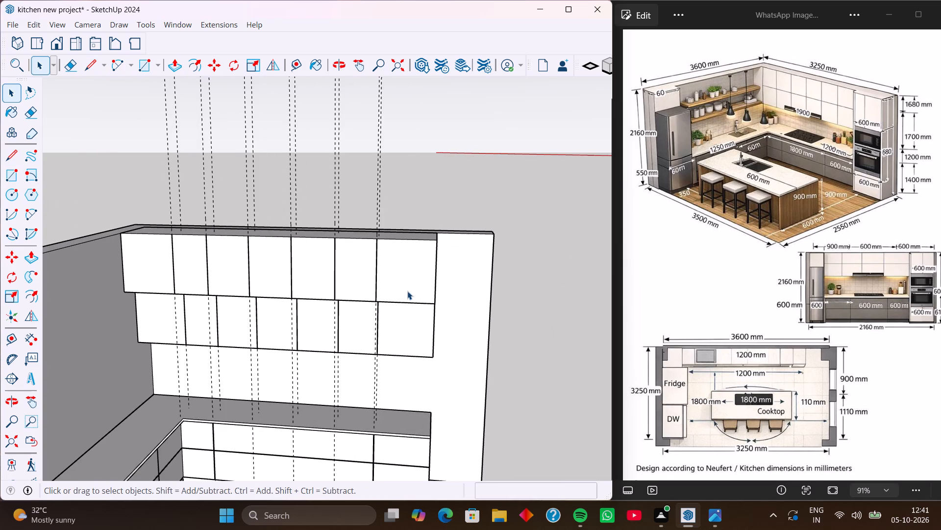
{"action": "double_click", "coordinate": [407, 291]}
{"action": "left_click", "coordinate": [407, 291]}
{"action": "double_click", "coordinate": [407, 291]}
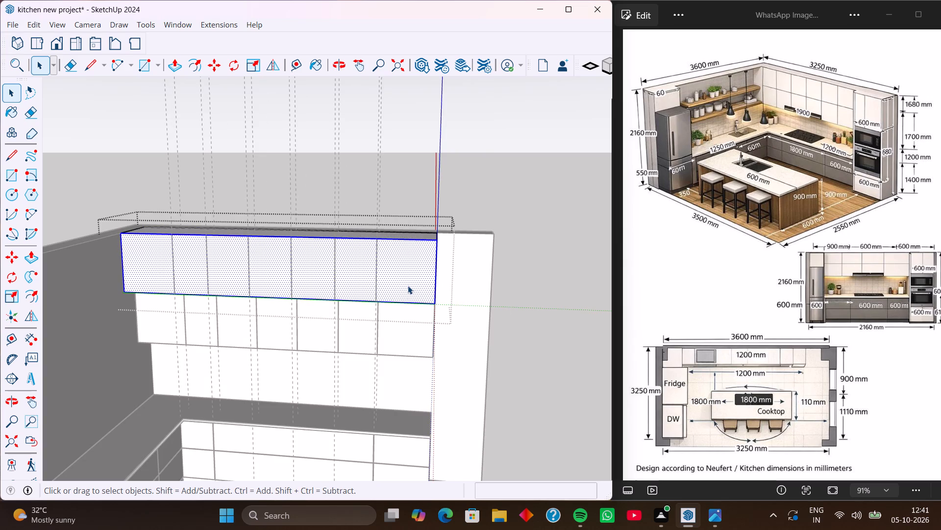
{"action": "left_click", "coordinate": [408, 285]}
Inside the group, trace the three dividing lines nearest the open end with vertical 2' 1 1/2" lines across the front face.
{"action": "scroll", "coordinate": [389, 278], "scroll_direction": "up", "scroll_amount": 3}
{"action": "middle_click_drag", "start_coordinate": [387, 277], "coordinate": [416, 270]}
{"action": "middle_click_drag", "start_coordinate": [395, 265], "coordinate": [531, 252], "text": "shift"}
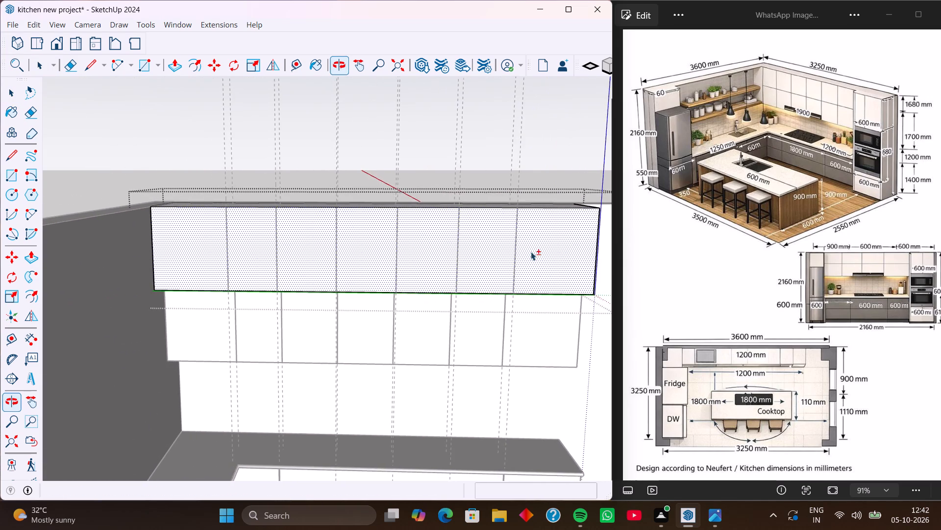
{"action": "scroll", "coordinate": [521, 247], "scroll_direction": "up", "scroll_amount": 4}
{"action": "key", "text": "l"}
{"action": "middle_click_drag", "start_coordinate": [526, 238], "coordinate": [510, 235]}
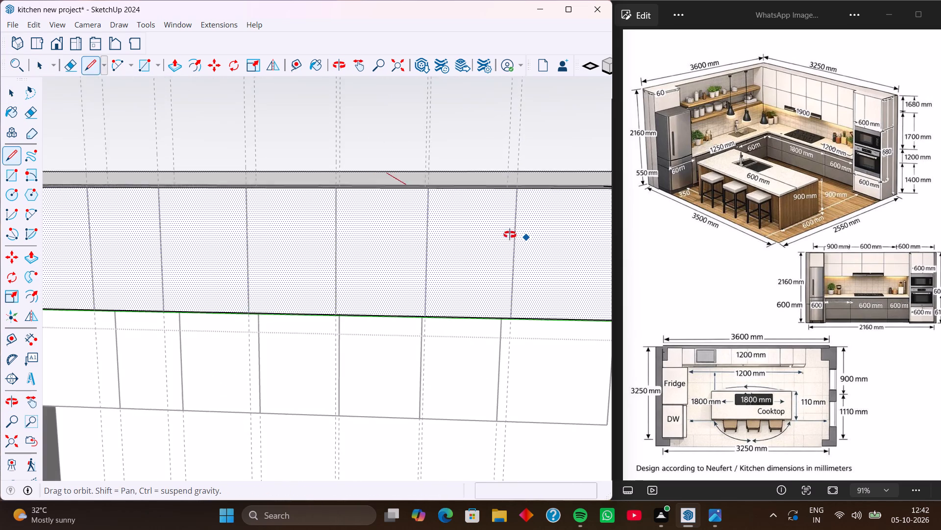
{"action": "middle_click_drag", "start_coordinate": [510, 235], "coordinate": [483, 230]}
{"action": "left_click", "coordinate": [513, 188]}
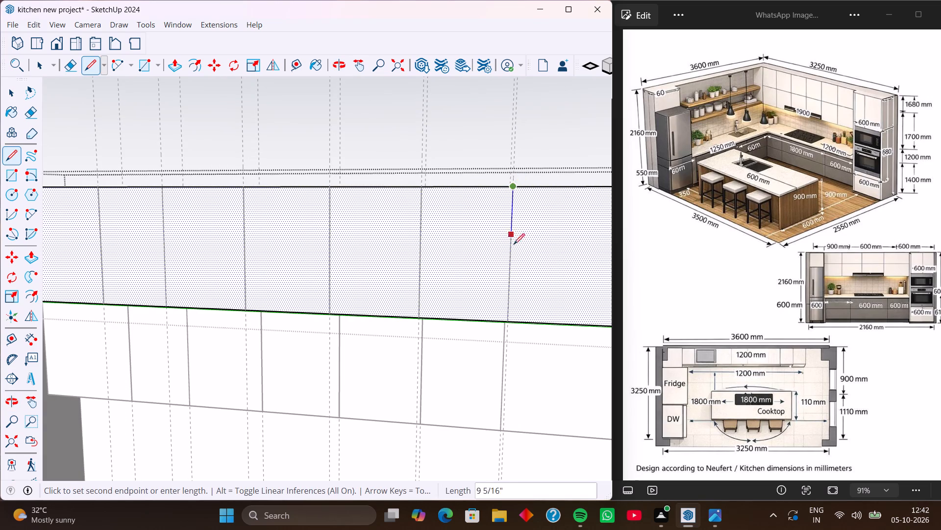
{"action": "left_click", "coordinate": [509, 320]}
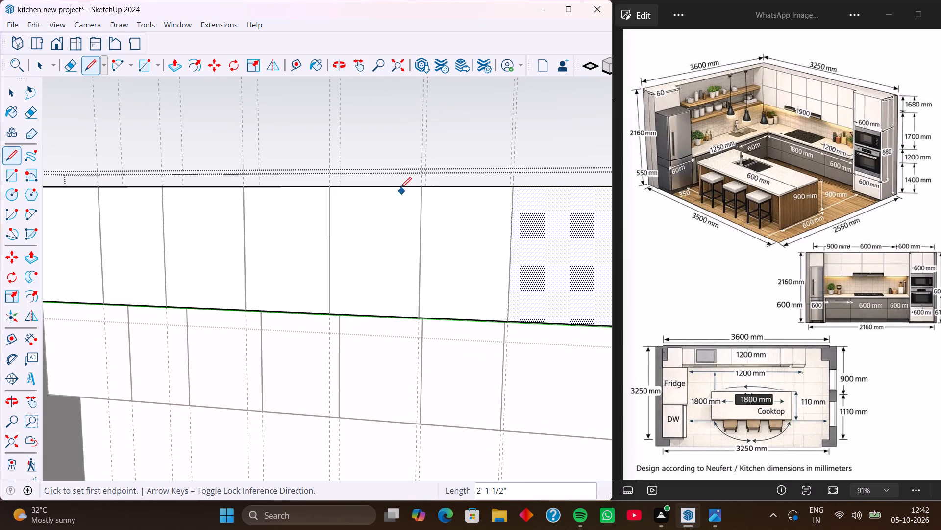
{"action": "left_click", "coordinate": [420, 188]}
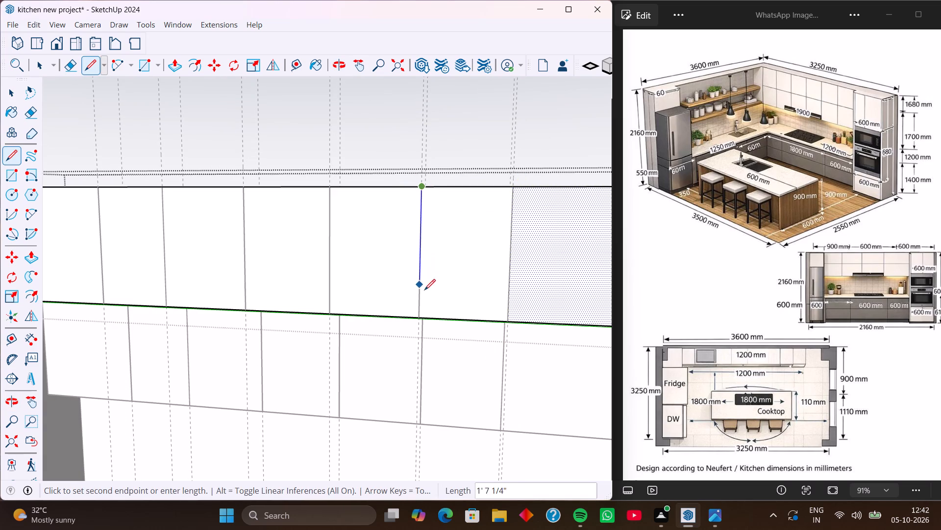
{"action": "left_click", "coordinate": [418, 318]}
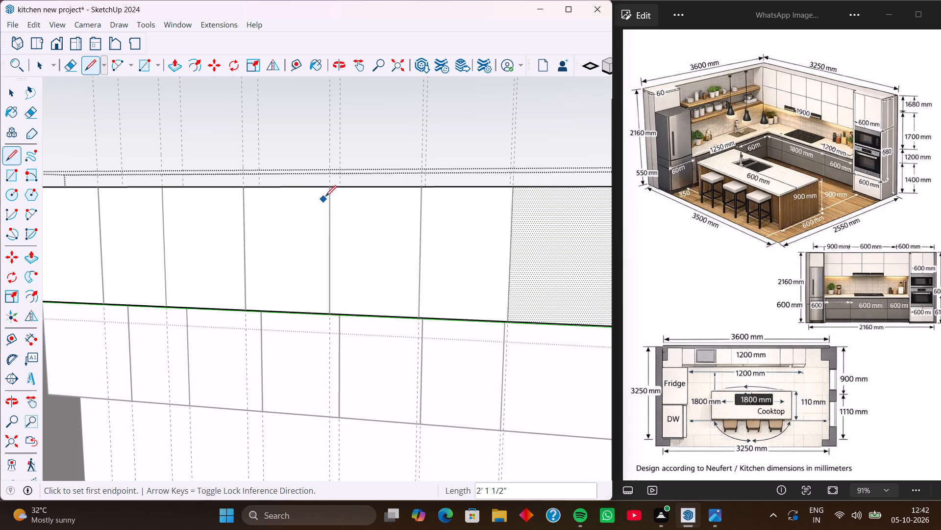
{"action": "left_click", "coordinate": [330, 188]}
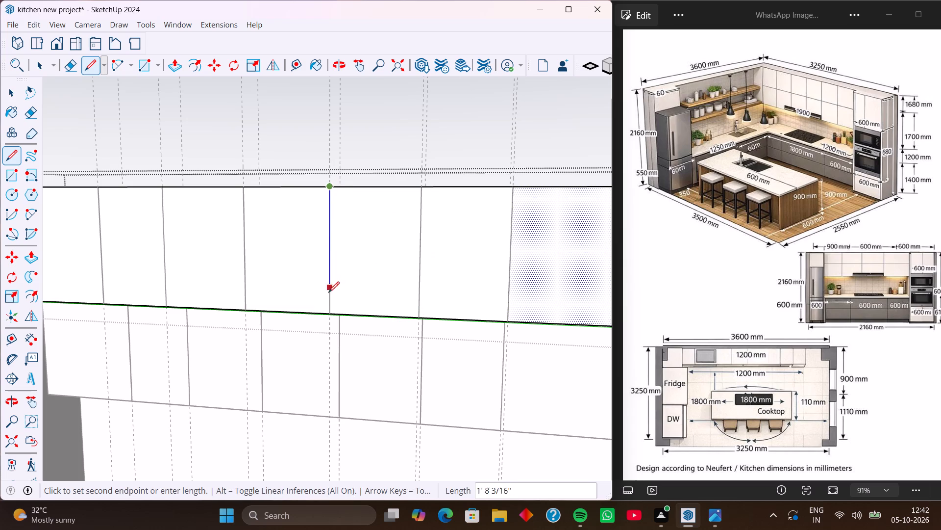
{"action": "left_click", "coordinate": [329, 315]}
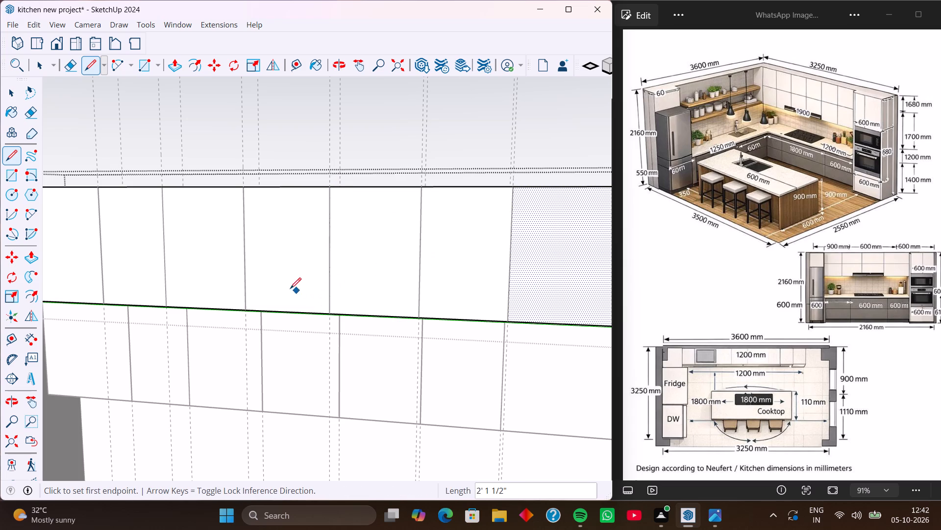
Trace the three remaining dividing lines towards the inner corner with vertical 2' 1 1/2" lines on the group's front face.
{"action": "middle_click_drag", "start_coordinate": [253, 299], "coordinate": [474, 334], "text": "shift"}
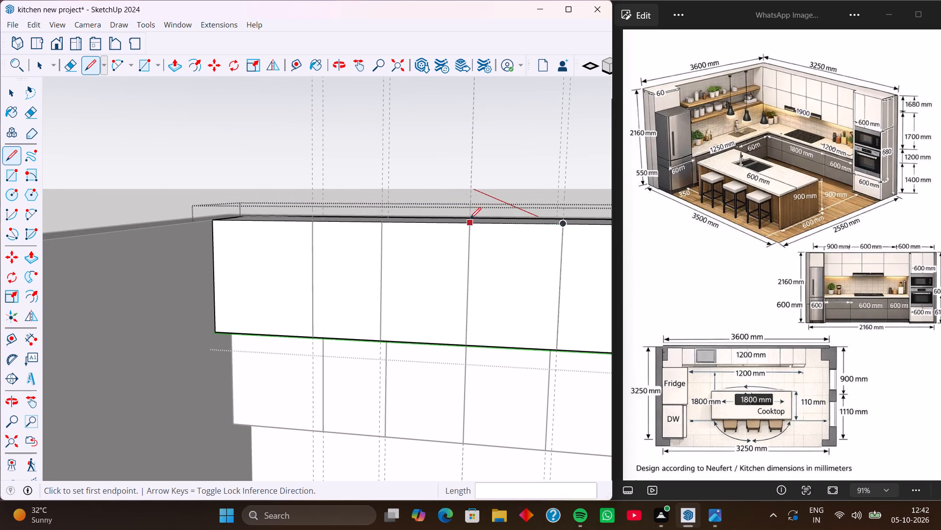
{"action": "left_click", "coordinate": [469, 225]}
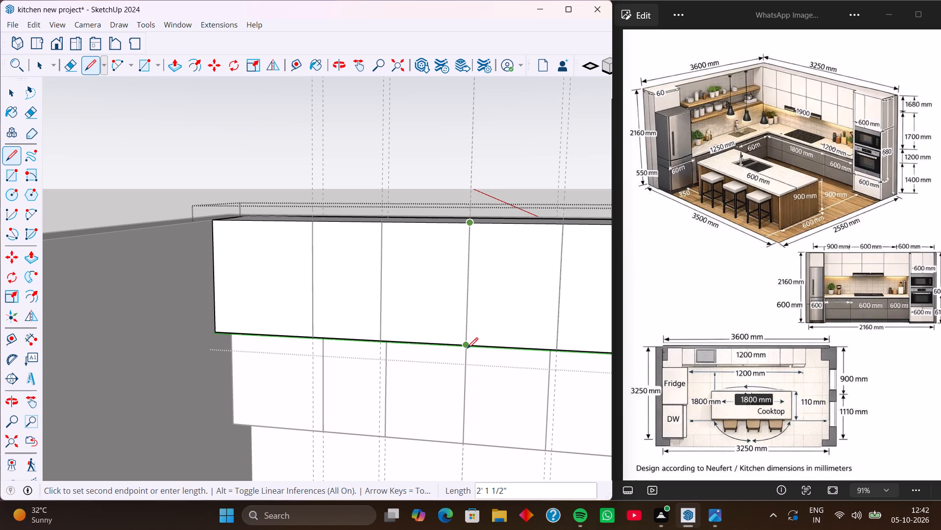
{"action": "left_click", "coordinate": [466, 347]}
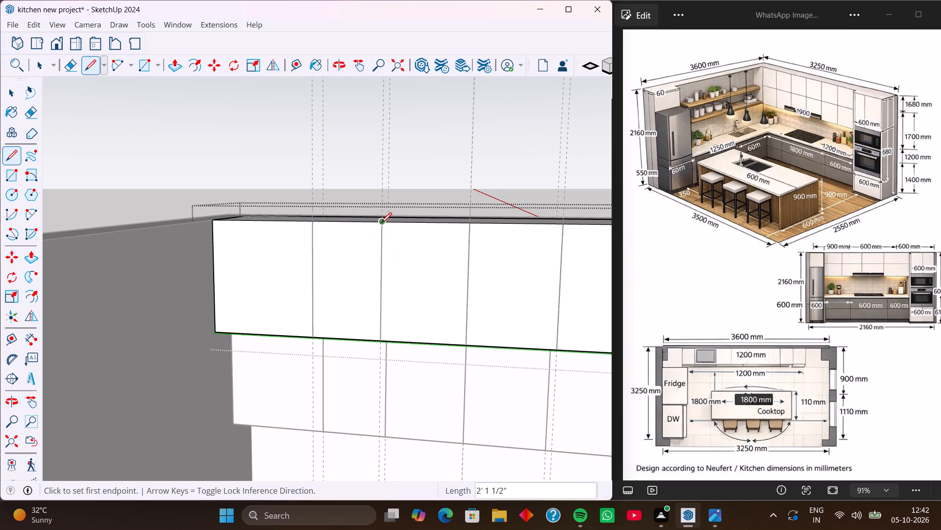
{"action": "left_click", "coordinate": [381, 223]}
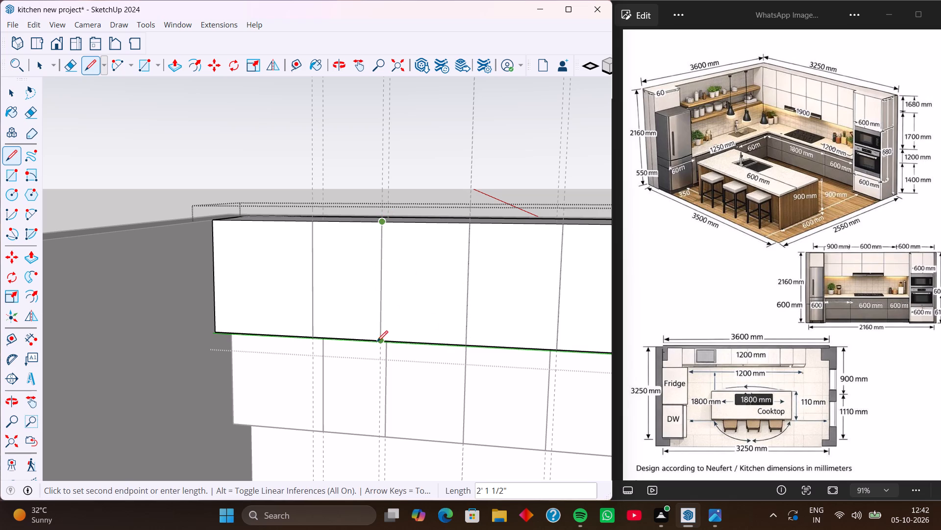
{"action": "left_click", "coordinate": [380, 341]}
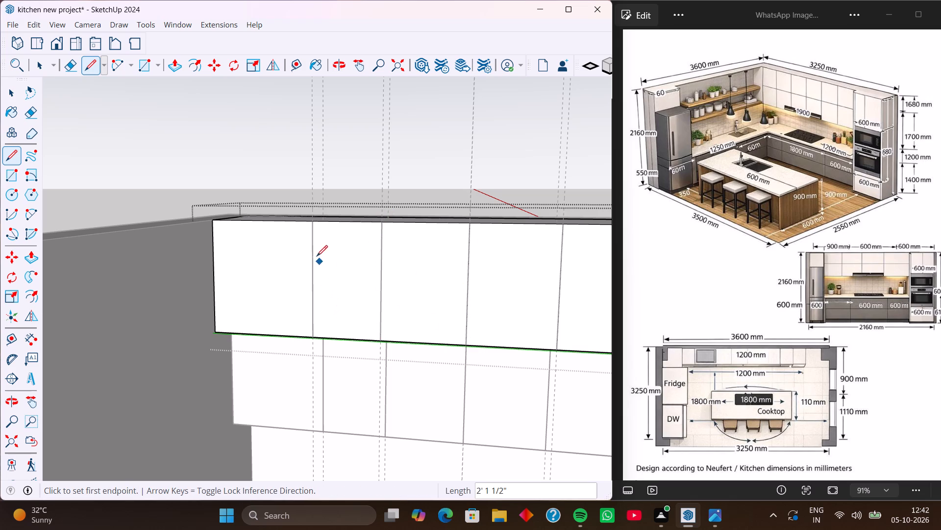
{"action": "left_click", "coordinate": [313, 222]}
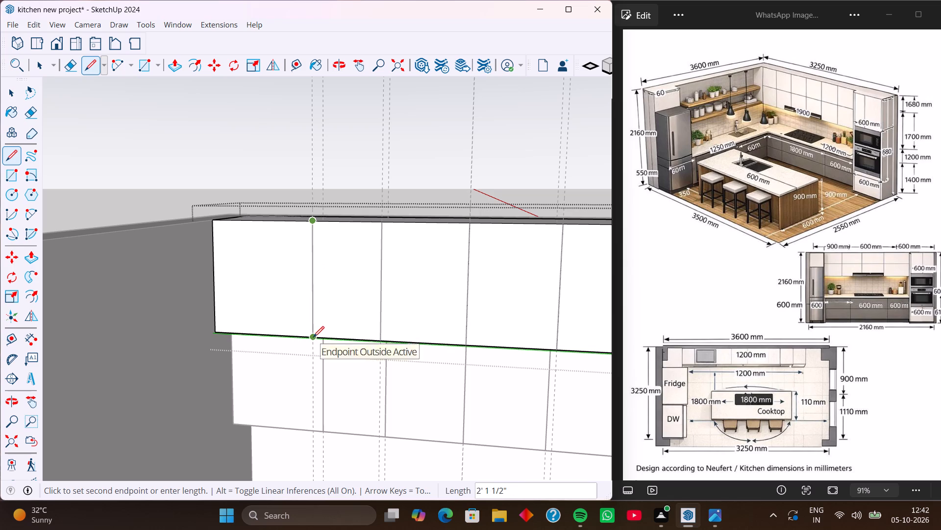
{"action": "left_click", "coordinate": [313, 337]}
{"action": "key", "text": "space"}
{"action": "left_click", "coordinate": [310, 291]}
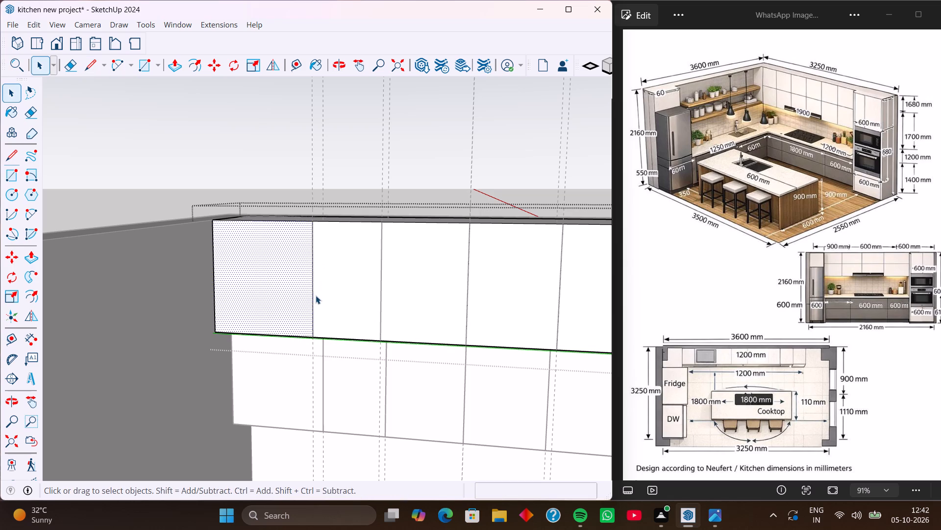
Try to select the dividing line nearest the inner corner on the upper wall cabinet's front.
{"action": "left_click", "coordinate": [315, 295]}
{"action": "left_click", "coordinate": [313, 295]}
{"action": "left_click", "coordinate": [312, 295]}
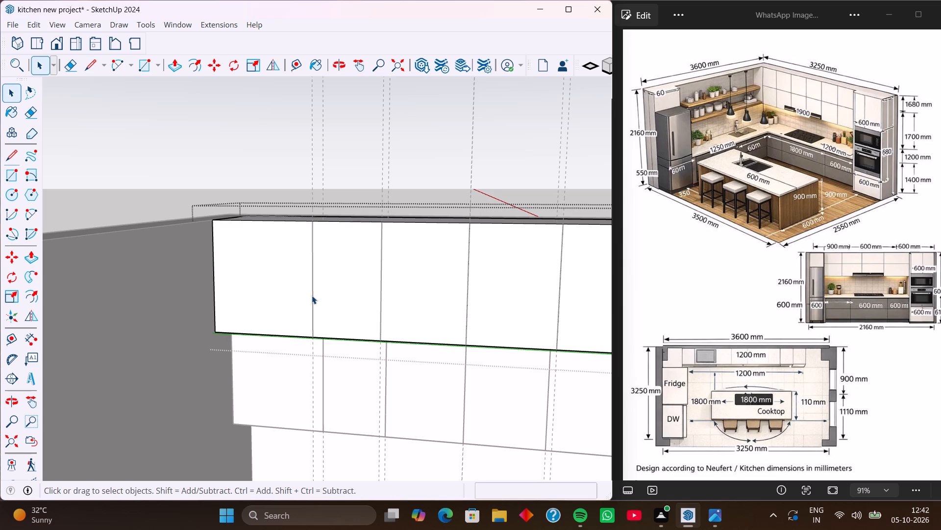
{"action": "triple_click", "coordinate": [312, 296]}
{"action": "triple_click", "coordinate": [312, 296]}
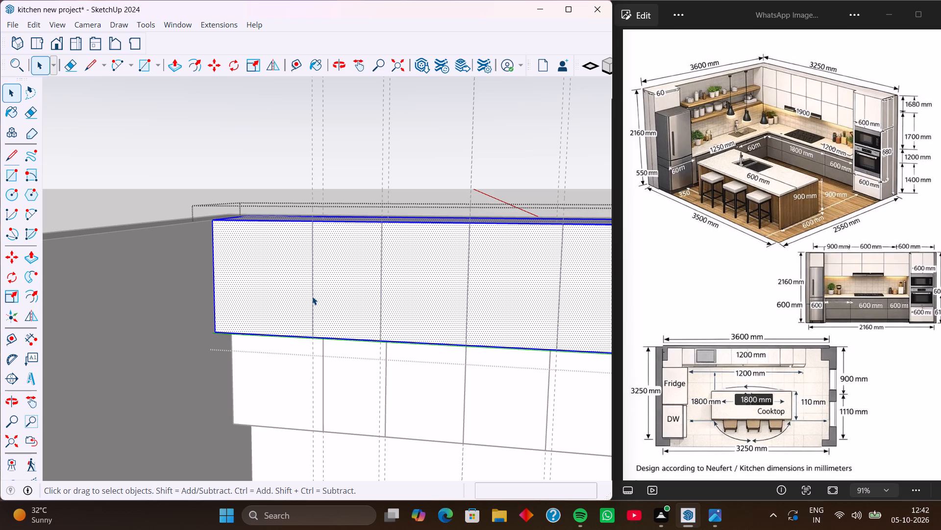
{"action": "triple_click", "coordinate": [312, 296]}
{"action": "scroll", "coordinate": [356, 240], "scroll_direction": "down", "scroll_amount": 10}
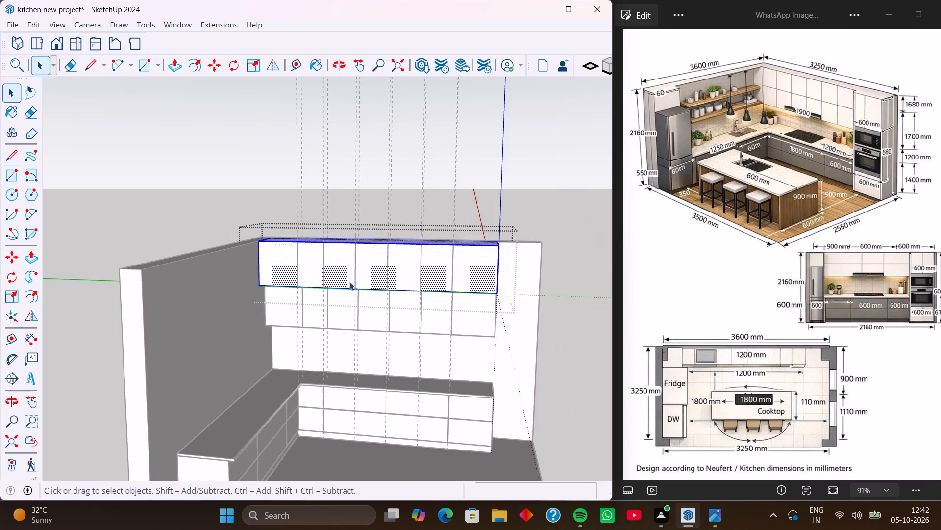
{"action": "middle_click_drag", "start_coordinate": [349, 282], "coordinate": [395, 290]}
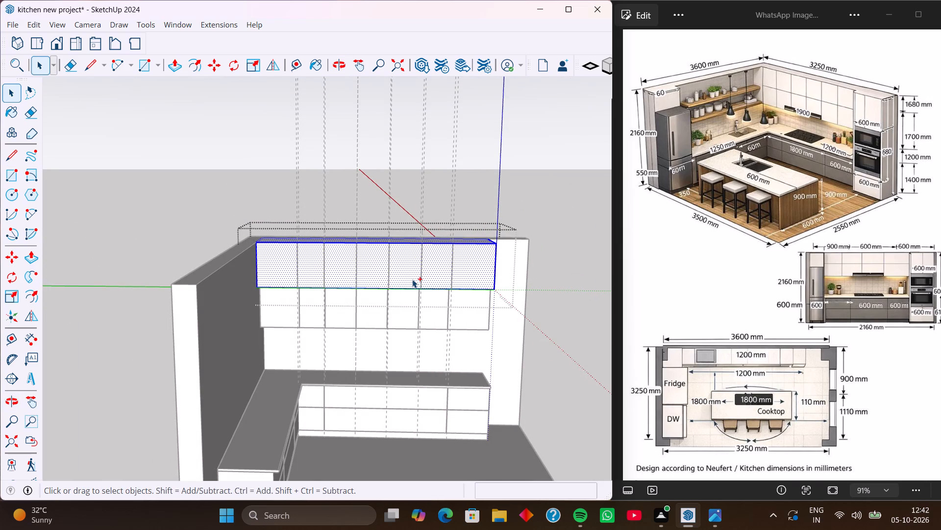
Undo all the vertical dividing lines drawn on the upper wall cabinet's front.
{"action": "key", "text": "ctrl+z"}
{"action": "key", "text": "ctrl+z"}
{"action": "key", "text": "ctrl+z"}
{"action": "key", "text": "ctrl+z"}
{"action": "key", "text": "ctrl+z"}
{"action": "key", "text": "ctrl+z"}
{"action": "key", "text": "ctrl+z"}
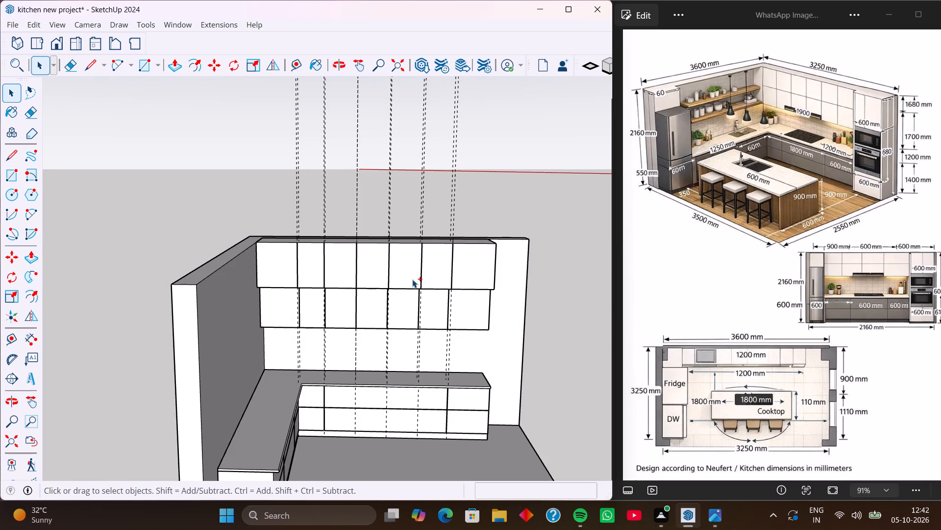
{"action": "key", "text": "ctrl+z"}
{"action": "key", "text": "ctrl+z"}
{"action": "key", "text": "ctrl+z"}
{"action": "key", "text": "ctrl+z"}
{"action": "key", "text": "ctrl+z"}
{"action": "key", "text": "ctrl+z"}
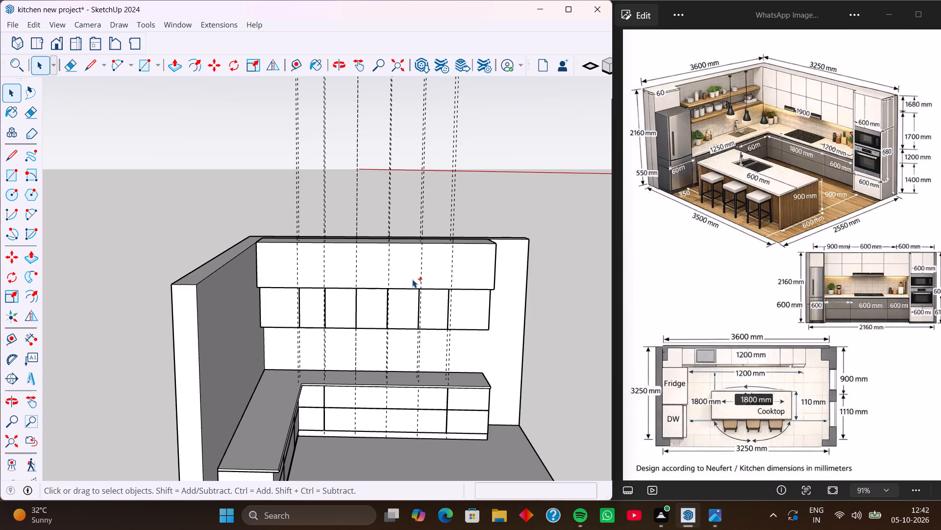
Undo the second set of vertical guides, leaving a single guide at each of the six panel divisions.
{"action": "key", "text": "ctrl+z"}
{"action": "key", "text": "ctrl+z"}
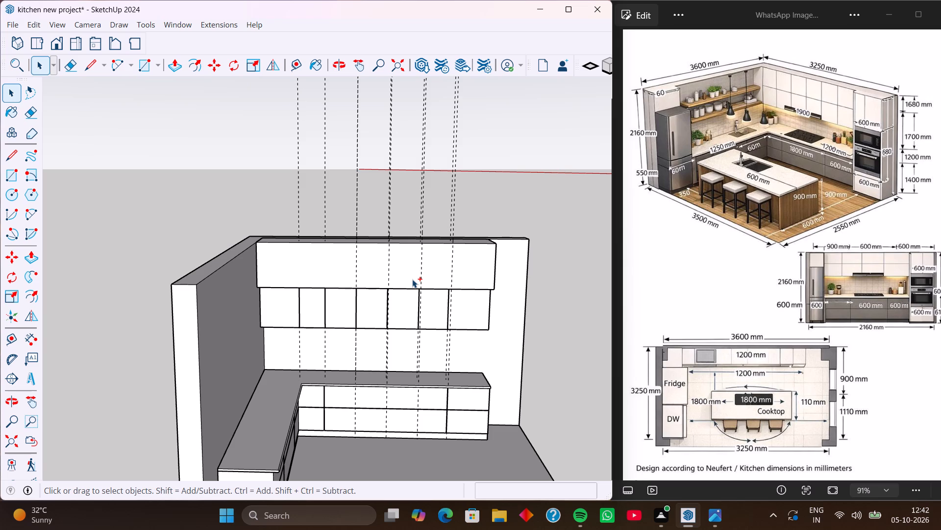
{"action": "key", "text": "ctrl+z"}
{"action": "key", "text": "ctrl+z"}
{"action": "key", "text": "ctrl+z"}
{"action": "key", "text": "ctrl+z"}
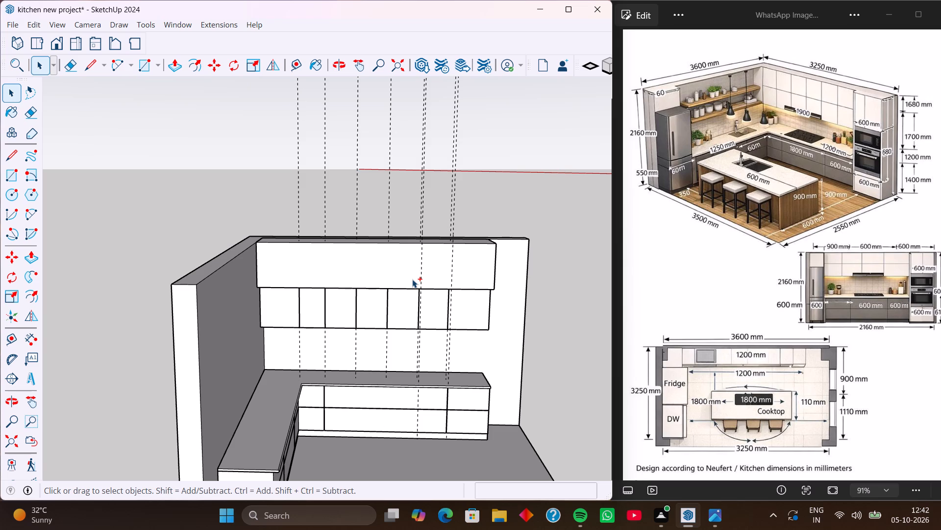
{"action": "key", "text": "ctrl+z"}
{"action": "key", "text": "ctrl+z"}
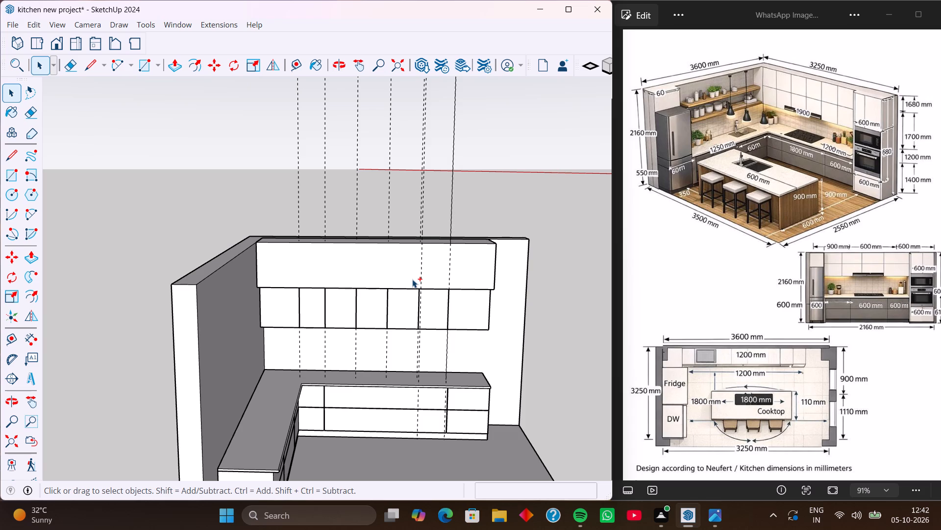
{"action": "key", "text": "ctrl+z"}
{"action": "key", "text": "ctrl+z"}
Undo the six vertical dividing lines on the lower wall cabinet's front.
{"action": "key", "text": "ctrl+z"}
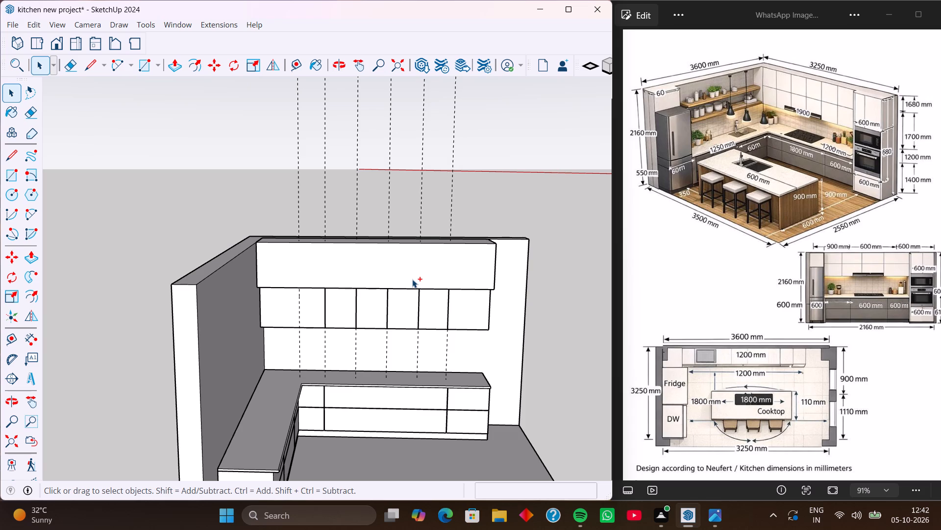
{"action": "key", "text": "ctrl+z"}
{"action": "key", "text": "ctrl+z"}
{"action": "key", "text": "ctrl+z"}
{"action": "key", "text": "ctrl+z"}
{"action": "key", "text": "ctrl+z"}
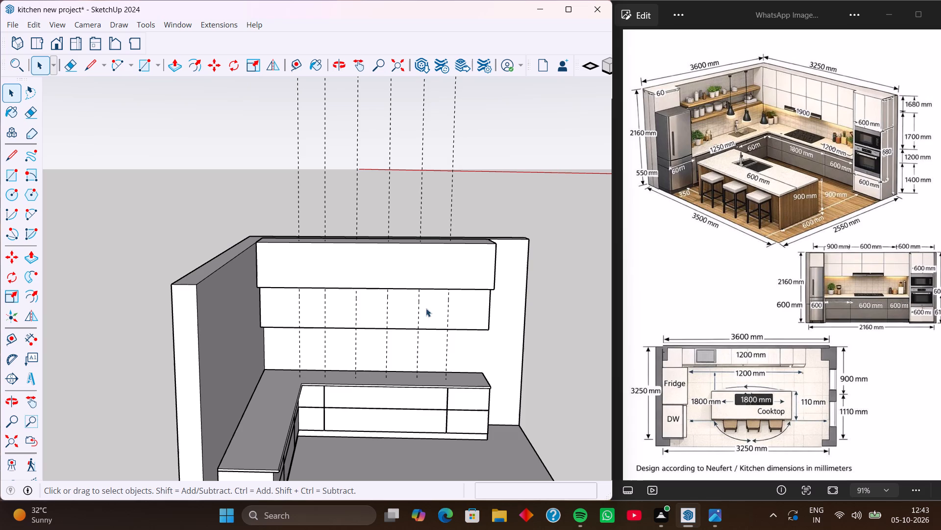
Open the lower wall cabinet group for editing and select its front face.
{"action": "left_click", "coordinate": [443, 315]}
{"action": "double_click", "coordinate": [434, 315]}
{"action": "left_click", "coordinate": [434, 315]}
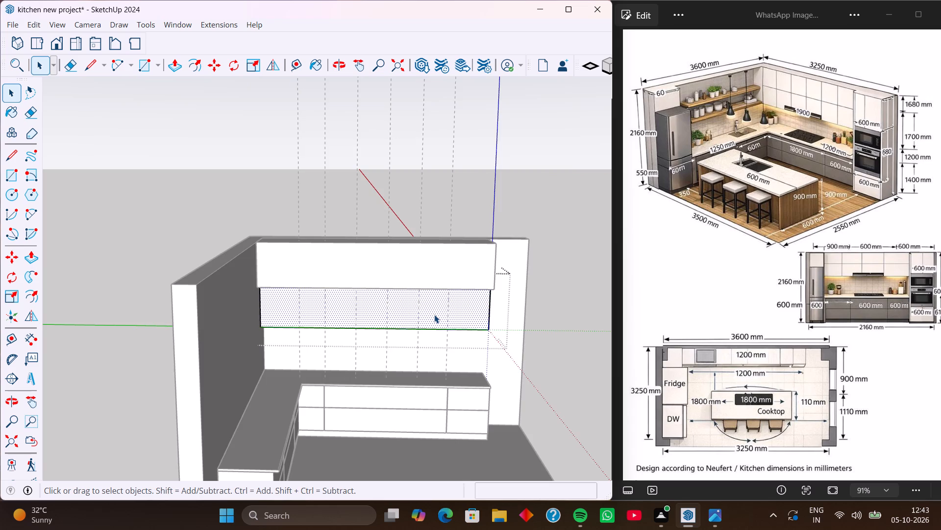
{"action": "double_click", "coordinate": [434, 315]}
{"action": "left_click", "coordinate": [434, 315]}
Inside the group, draw three vertical 2' 1 1/2" lines across the front face along the guides nearest the open end.
{"action": "scroll", "coordinate": [434, 315], "scroll_direction": "up", "scroll_amount": 5}
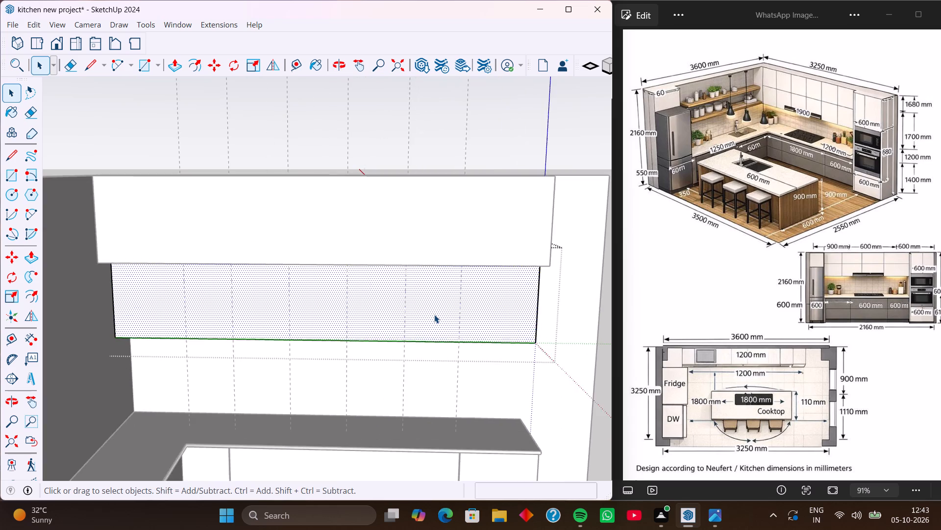
{"action": "scroll", "coordinate": [434, 315], "scroll_direction": "up", "scroll_amount": 6}
{"action": "middle_click_drag", "start_coordinate": [434, 315], "coordinate": [442, 251]}
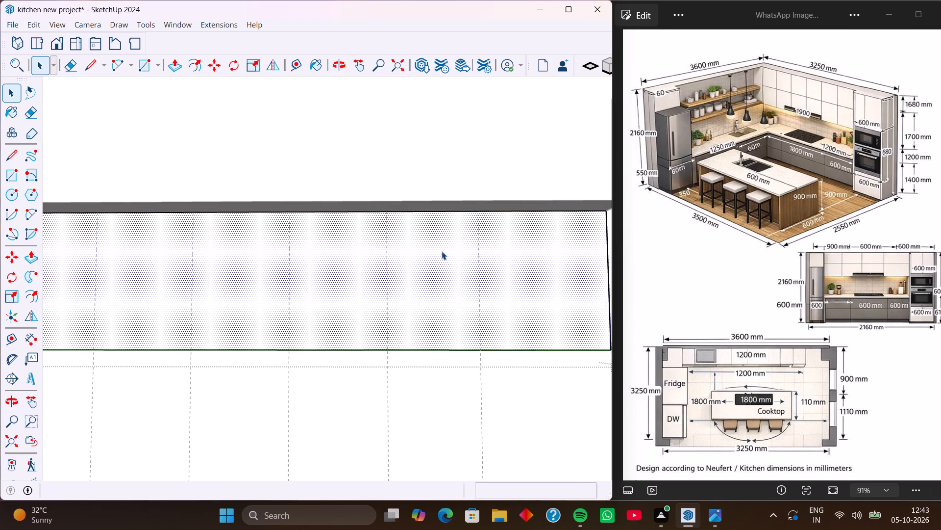
{"action": "key", "text": "l"}
{"action": "left_click", "coordinate": [477, 211]}
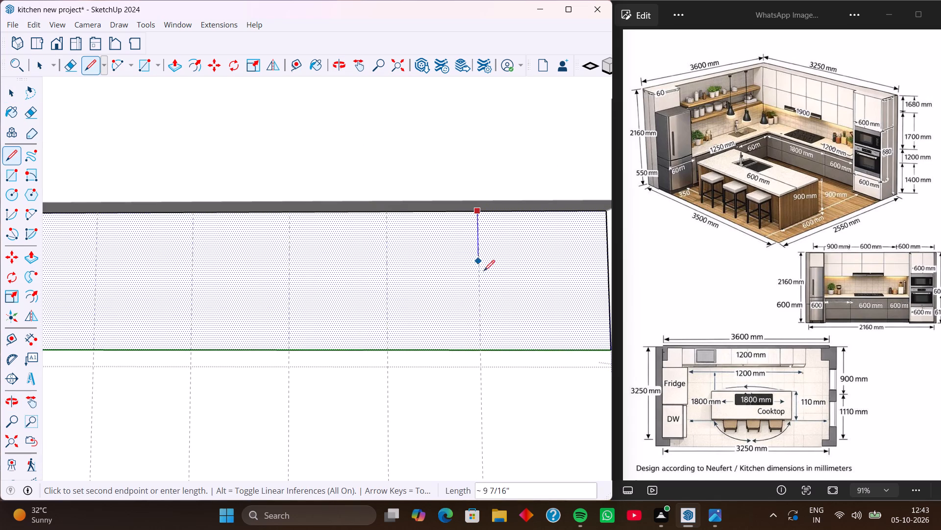
{"action": "left_click", "coordinate": [478, 348]}
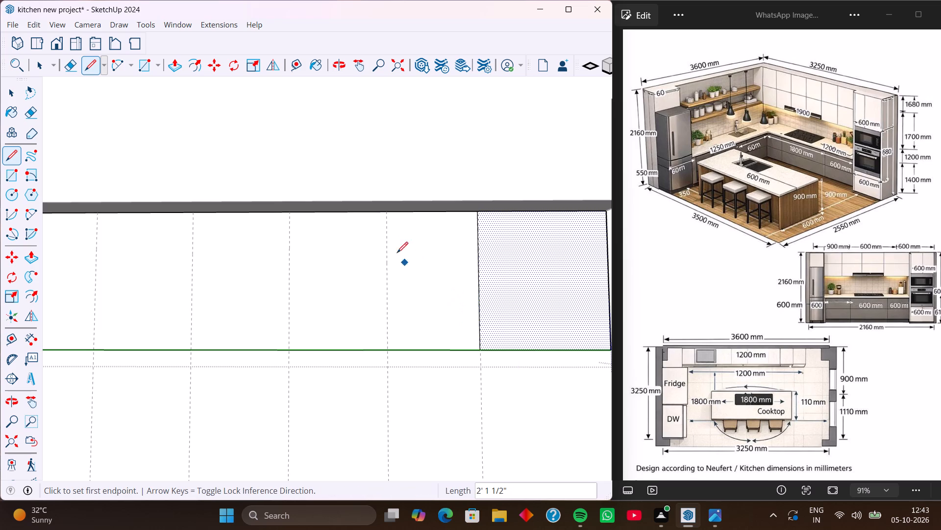
{"action": "left_click", "coordinate": [385, 212]}
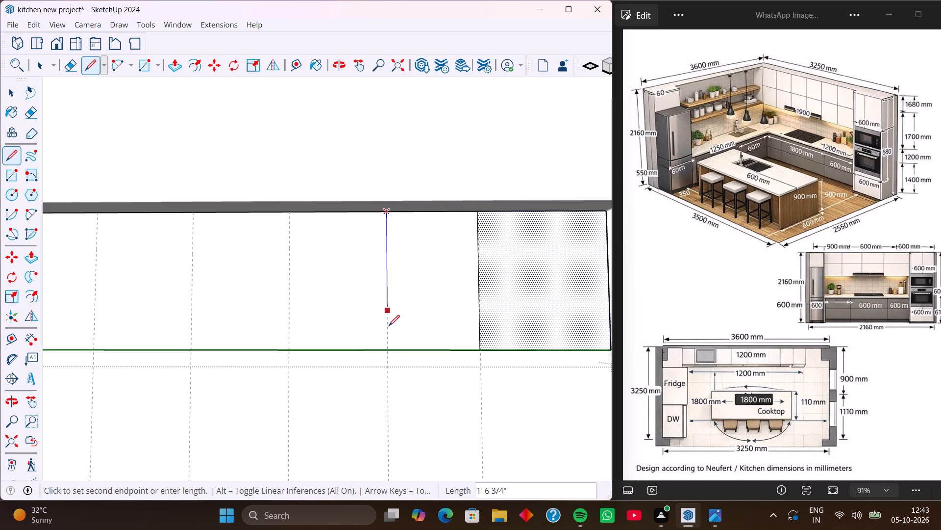
{"action": "left_click", "coordinate": [389, 350]}
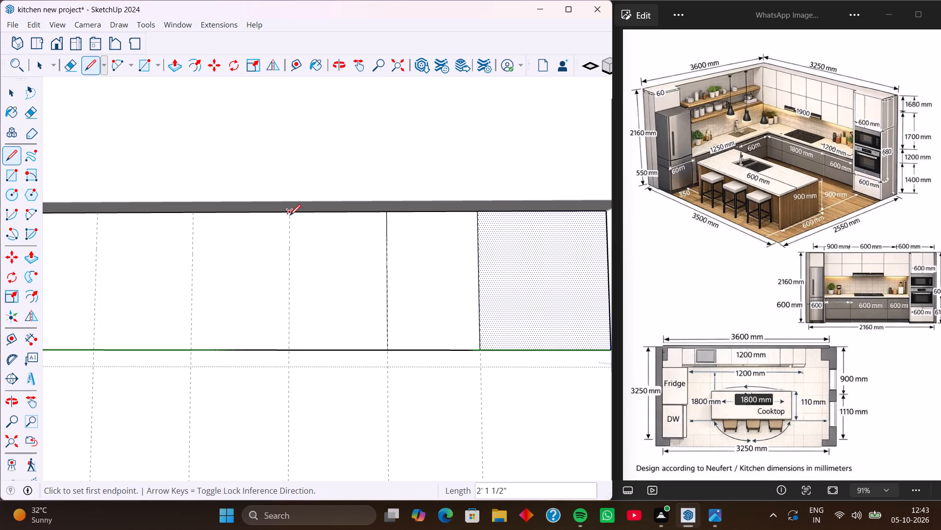
{"action": "left_click", "coordinate": [289, 212]}
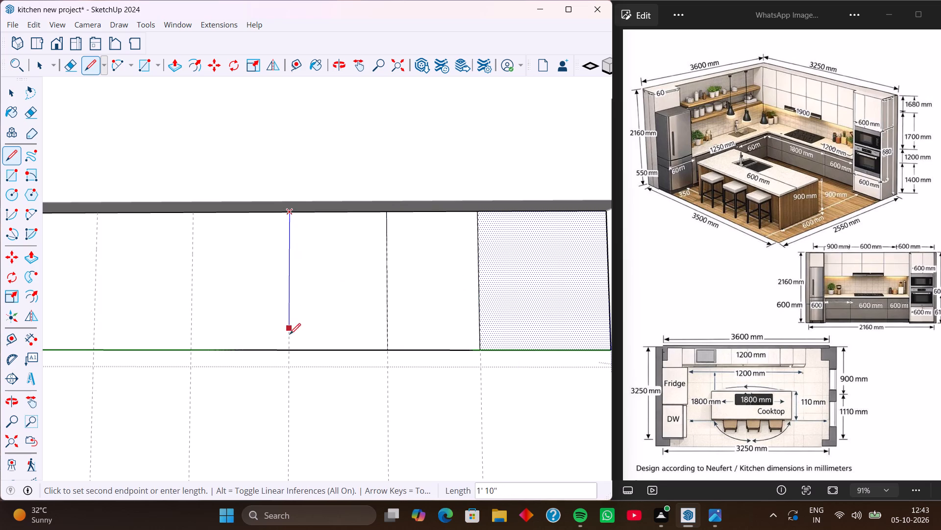
{"action": "left_click", "coordinate": [287, 350]}
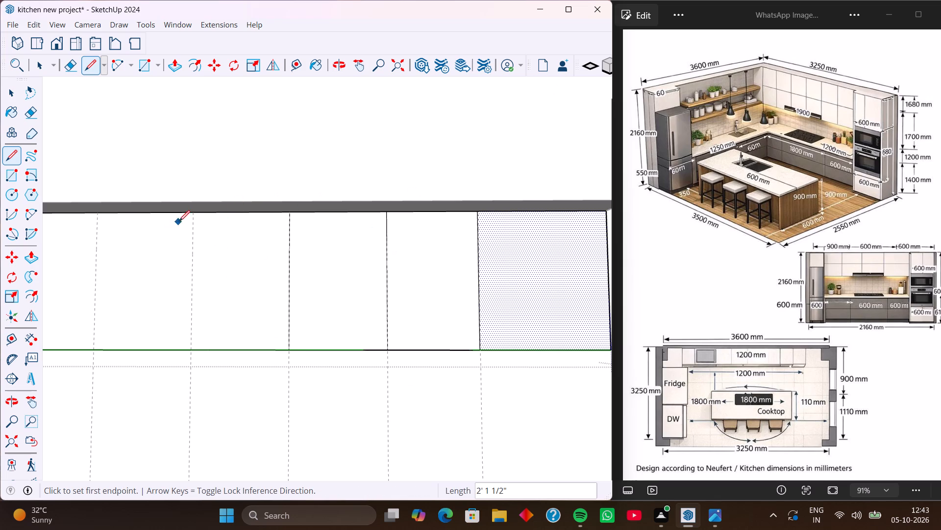
Draw three more vertical 2' 1 1/2" lines on the group's front face along the remaining guides towards the inner corner.
{"action": "left_click", "coordinate": [193, 213]}
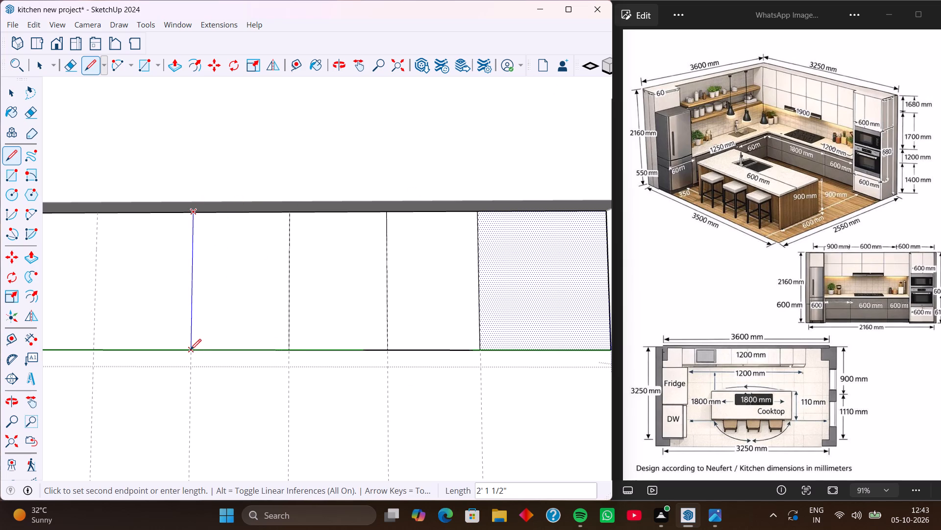
{"action": "left_click", "coordinate": [190, 351]}
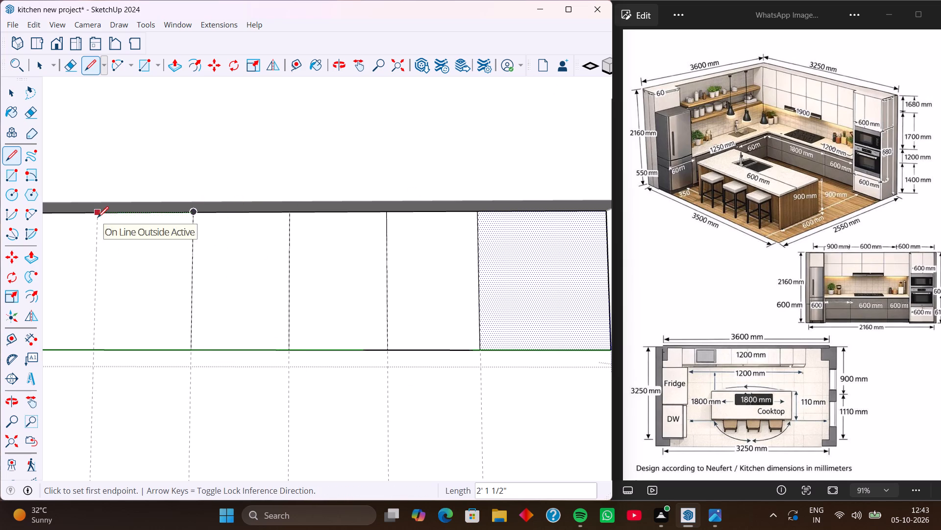
{"action": "left_click", "coordinate": [98, 214]}
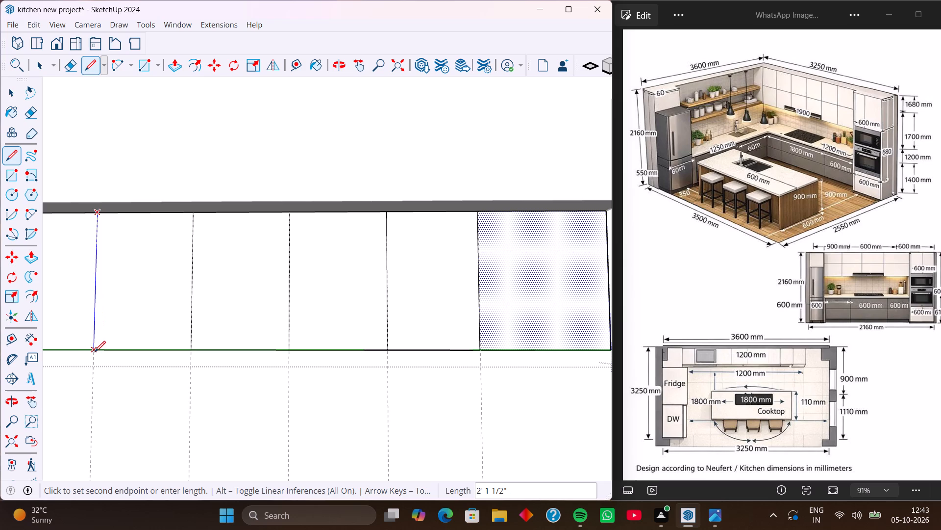
{"action": "left_click", "coordinate": [95, 352]}
{"action": "middle_click_drag", "start_coordinate": [85, 314], "coordinate": [320, 326], "text": "shift"}
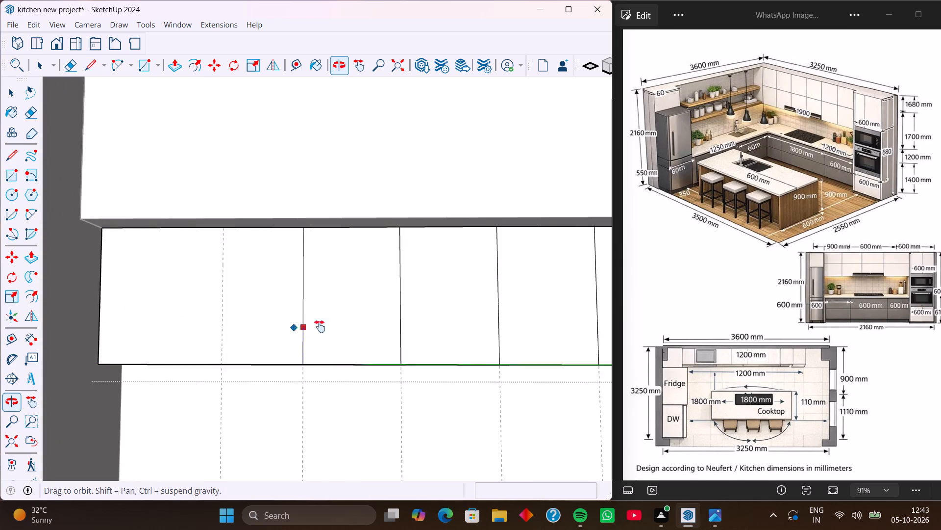
{"action": "middle_click_drag", "start_coordinate": [320, 326], "coordinate": [388, 326], "text": "shift"}
{"action": "left_click", "coordinate": [314, 227]}
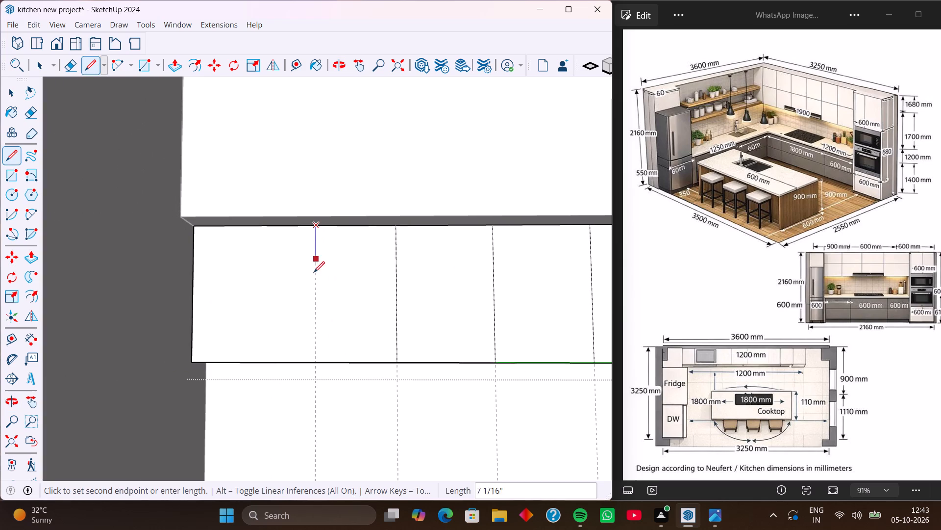
{"action": "left_click", "coordinate": [315, 362]}
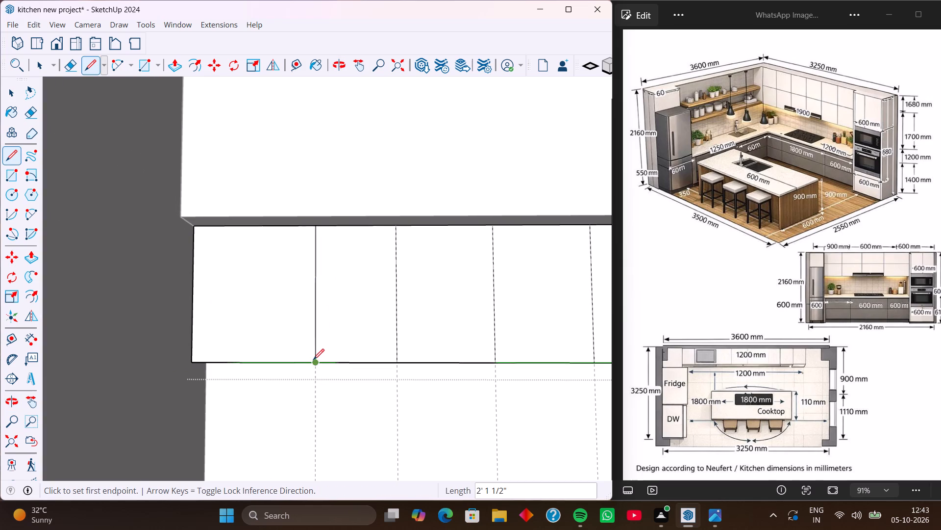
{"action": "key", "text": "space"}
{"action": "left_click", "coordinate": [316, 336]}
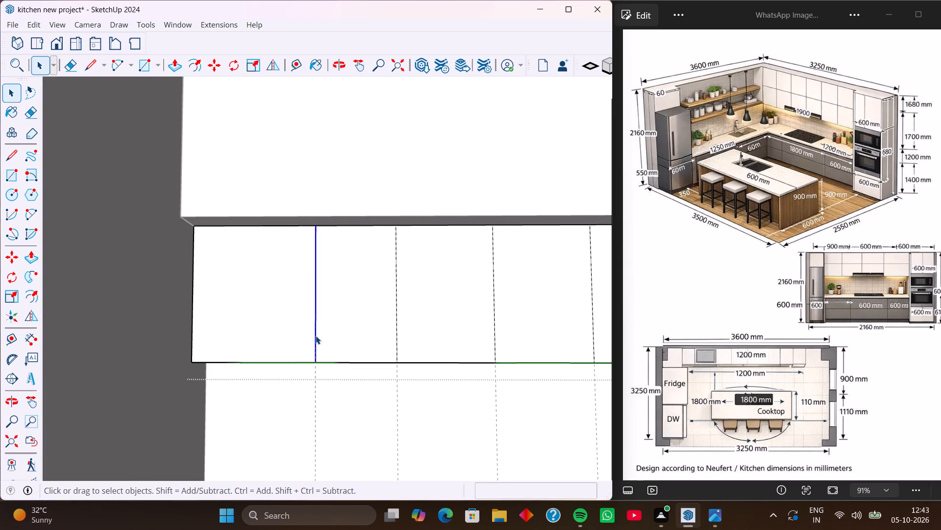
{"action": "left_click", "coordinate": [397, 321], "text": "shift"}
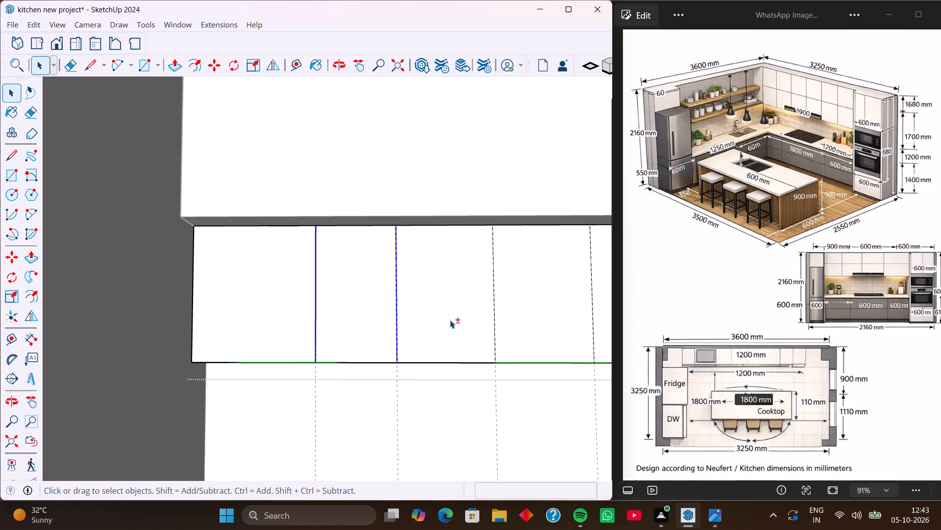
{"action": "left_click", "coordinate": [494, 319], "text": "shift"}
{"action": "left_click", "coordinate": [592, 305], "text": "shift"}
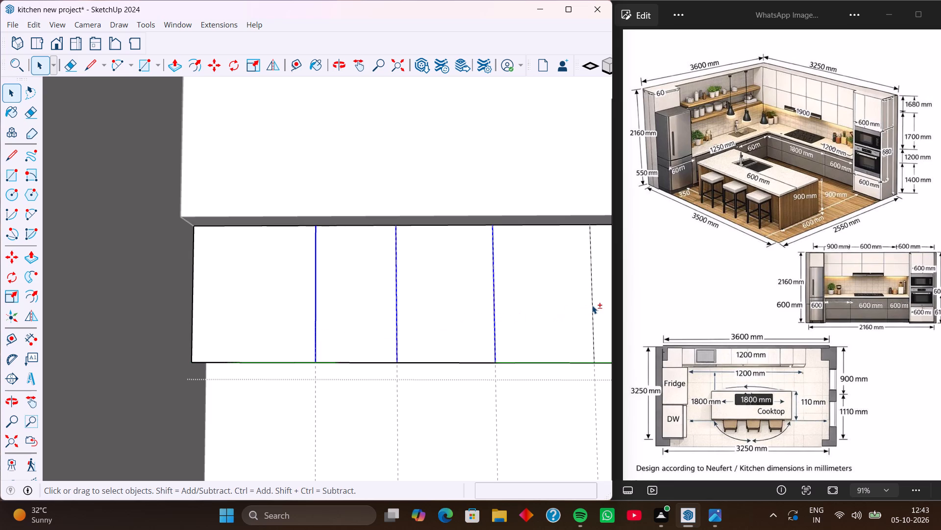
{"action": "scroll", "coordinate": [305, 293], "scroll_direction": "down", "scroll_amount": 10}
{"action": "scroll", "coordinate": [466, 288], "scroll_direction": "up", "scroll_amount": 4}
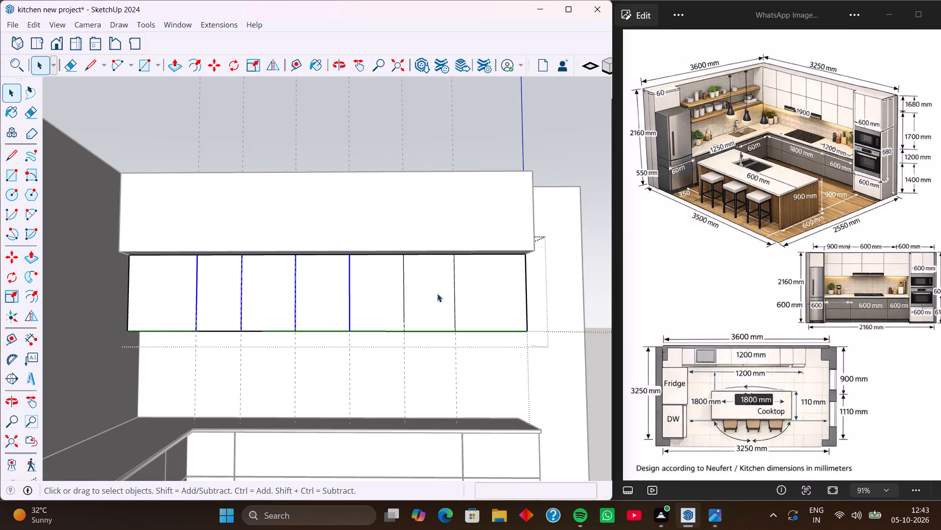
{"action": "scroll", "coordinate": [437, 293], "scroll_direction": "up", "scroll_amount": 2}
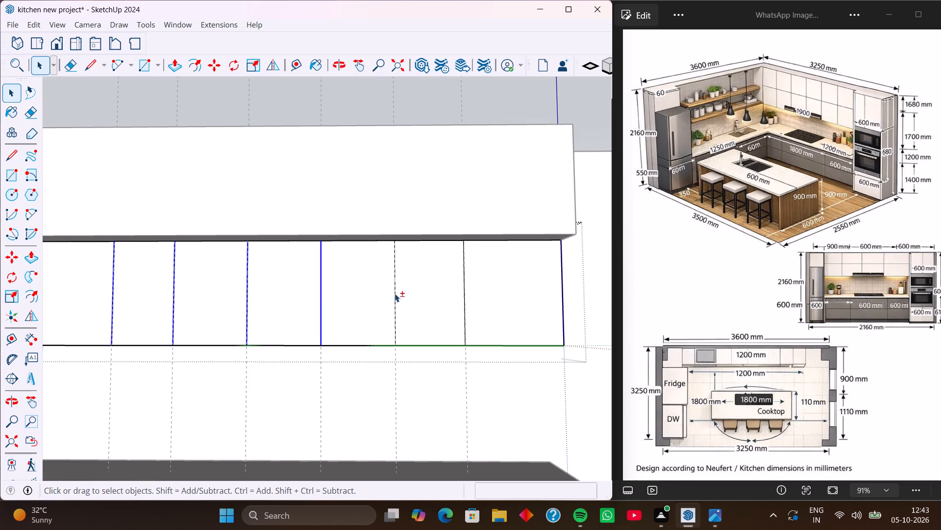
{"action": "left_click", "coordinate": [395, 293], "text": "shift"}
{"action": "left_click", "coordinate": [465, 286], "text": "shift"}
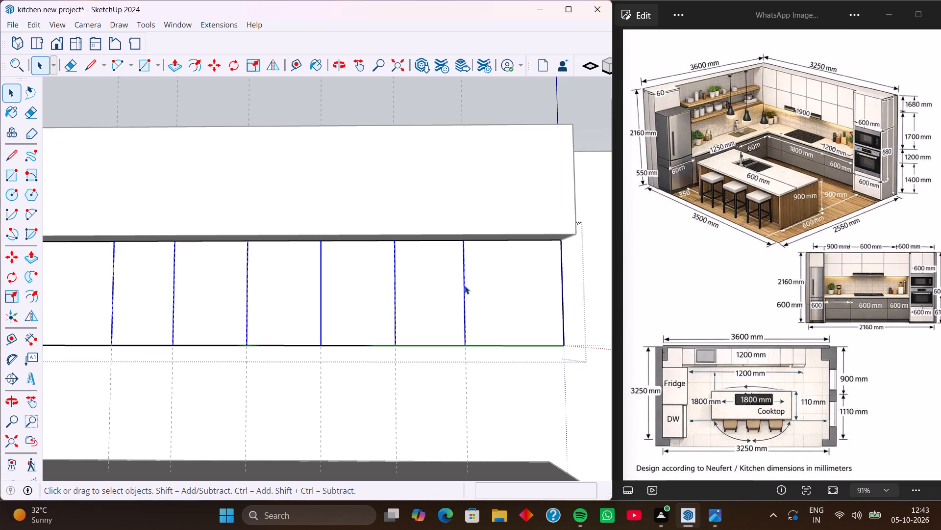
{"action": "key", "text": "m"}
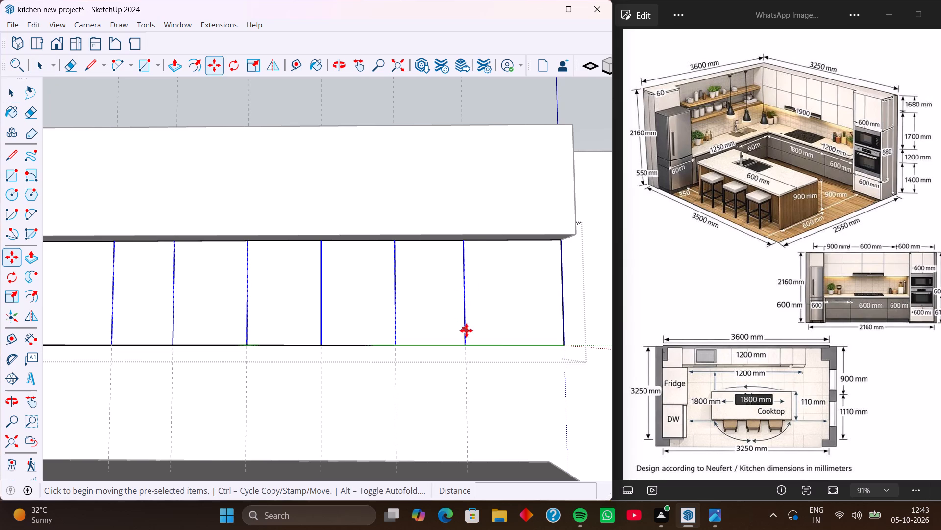
Examine from several angles how the dividing lines' lower ends meet the front face's bottom edge and the guides.
{"action": "scroll", "coordinate": [470, 335], "scroll_direction": "up", "scroll_amount": 16}
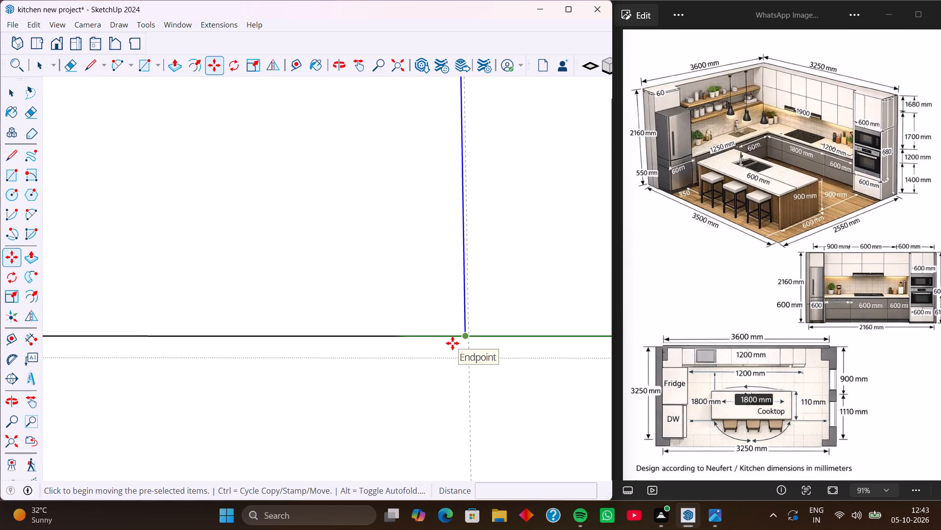
{"action": "middle_click_drag", "start_coordinate": [463, 338], "coordinate": [388, 348]}
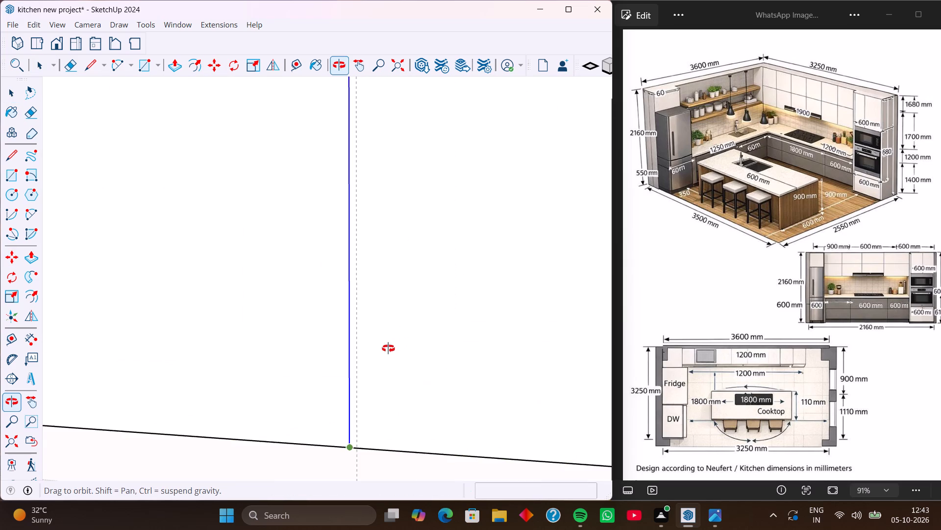
{"action": "middle_click_drag", "start_coordinate": [388, 348], "coordinate": [418, 346]}
{"action": "scroll", "coordinate": [312, 376], "scroll_direction": "down", "scroll_amount": 6}
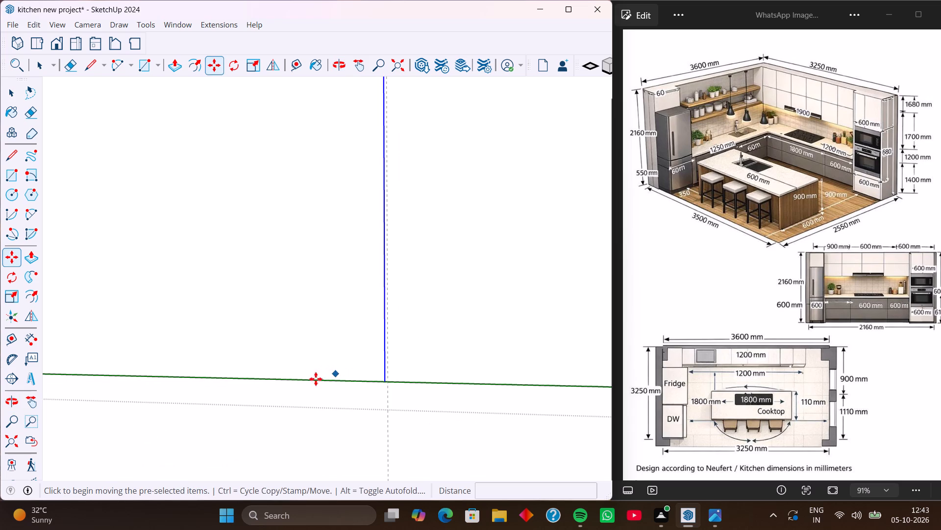
{"action": "middle_click_drag", "start_coordinate": [285, 363], "coordinate": [546, 343], "text": "shift"}
{"action": "scroll", "coordinate": [226, 336], "scroll_direction": "up", "scroll_amount": 4}
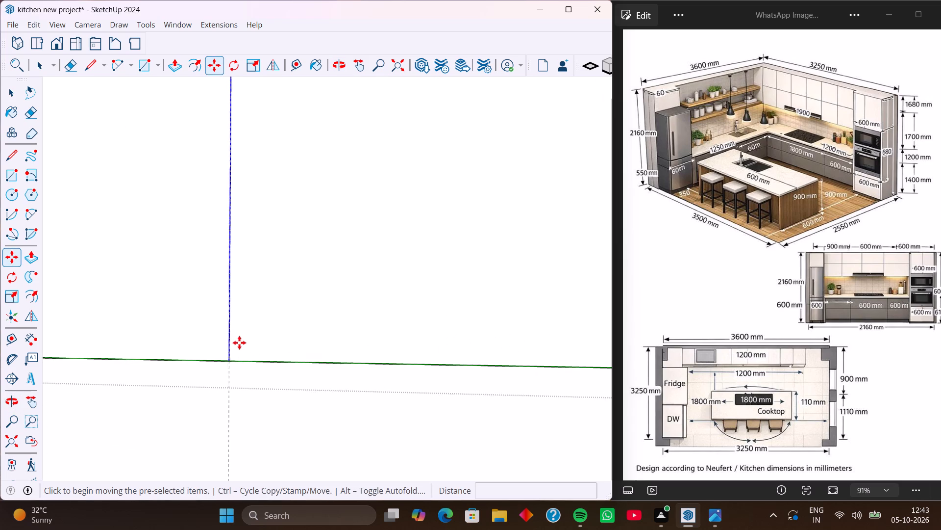
{"action": "scroll", "coordinate": [239, 343], "scroll_direction": "up", "scroll_amount": 2}
{"action": "scroll", "coordinate": [197, 344], "scroll_direction": "down", "scroll_amount": 14}
{"action": "scroll", "coordinate": [378, 355], "scroll_direction": "up", "scroll_amount": 3}
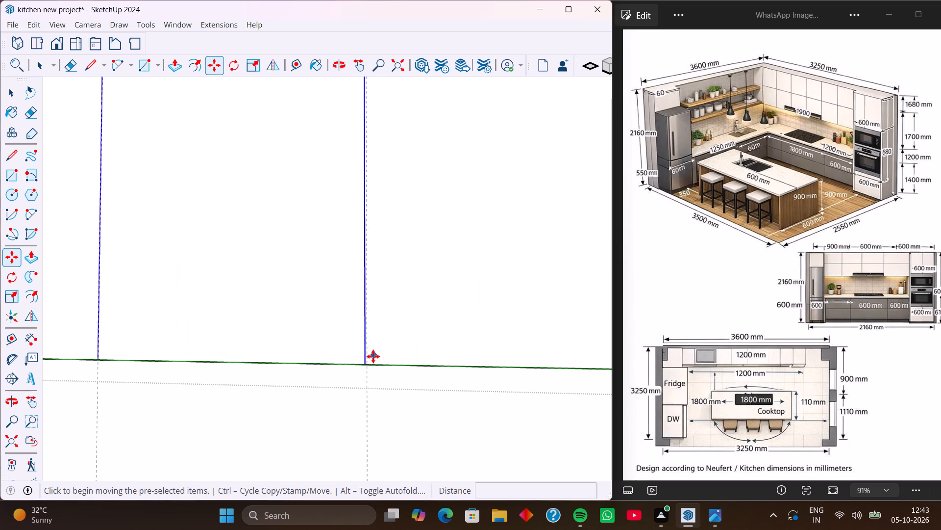
{"action": "scroll", "coordinate": [373, 356], "scroll_direction": "up", "scroll_amount": 18}
{"action": "middle_click_drag", "start_coordinate": [357, 365], "coordinate": [281, 354]}
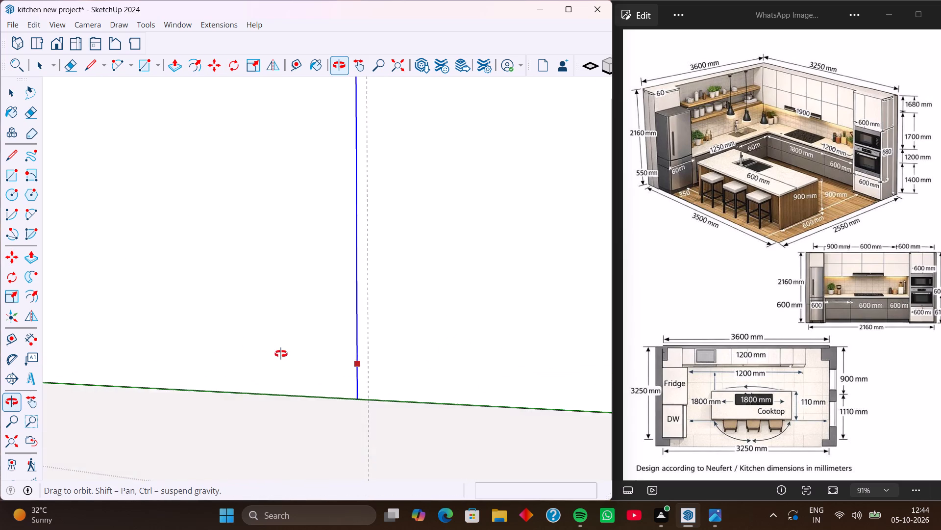
{"action": "middle_click_drag", "start_coordinate": [281, 354], "coordinate": [454, 379]}
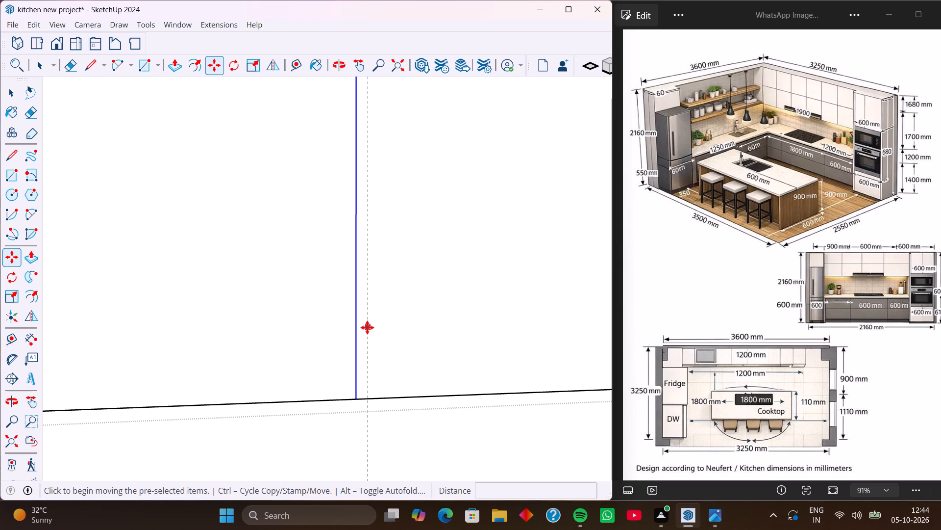
{"action": "middle_click_drag", "start_coordinate": [349, 338], "coordinate": [522, 361]}
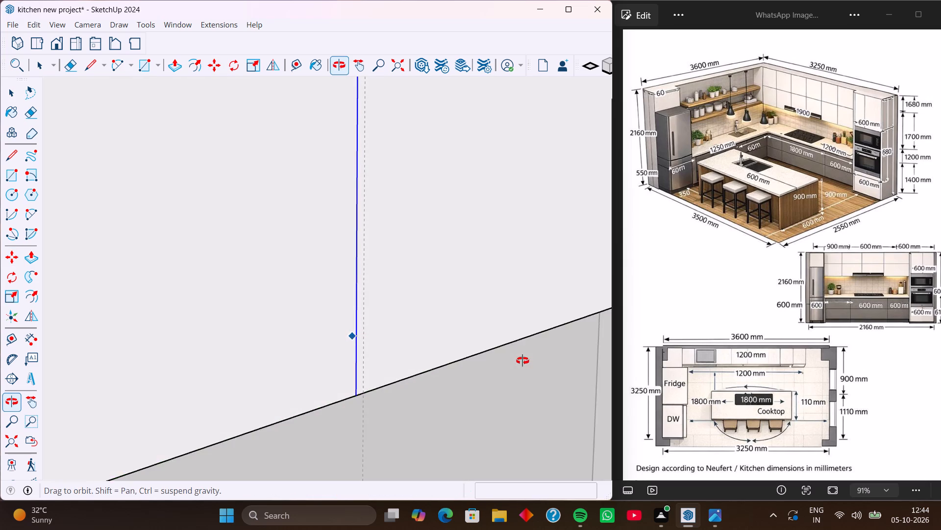
{"action": "middle_click_drag", "start_coordinate": [522, 361], "coordinate": [63, 364]}
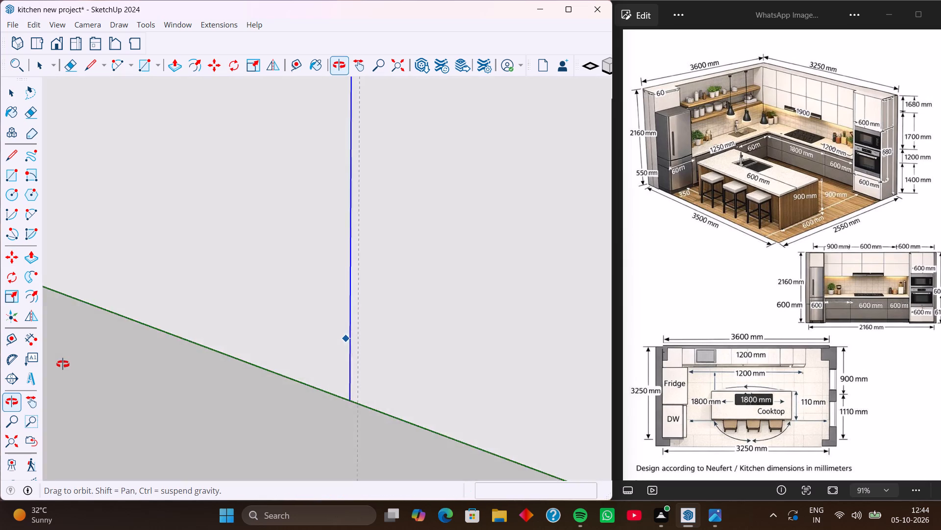
{"action": "middle_click_drag", "start_coordinate": [63, 364], "coordinate": [0, 361]}
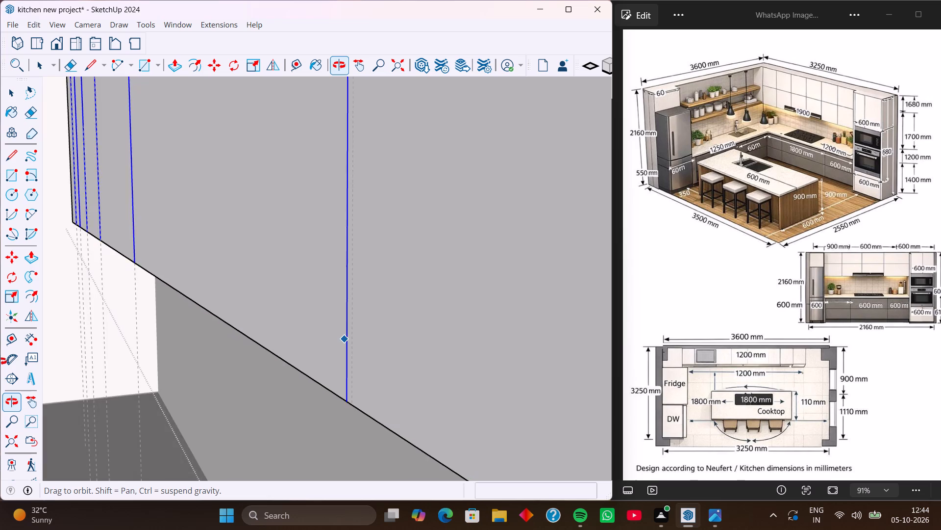
{"action": "middle_click_drag", "start_coordinate": [0, 361], "coordinate": [372, 312]}
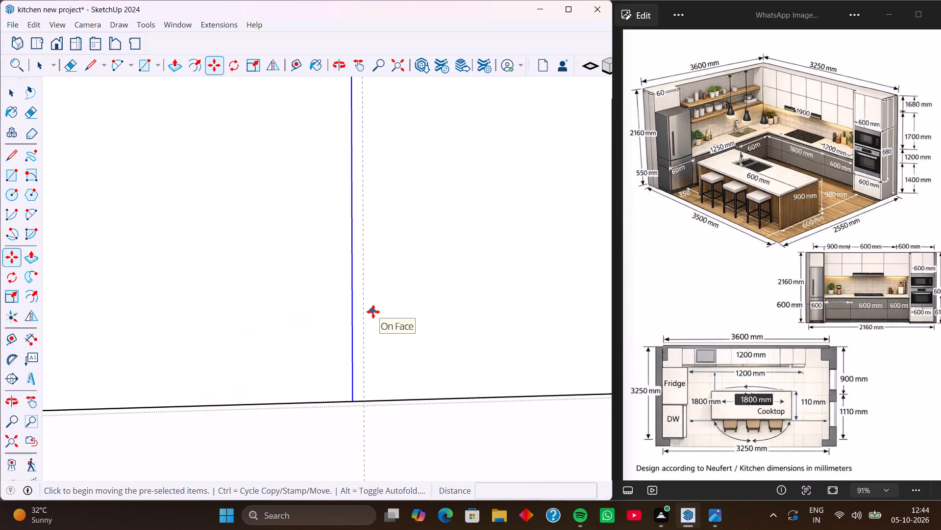
Undo the six vertical dividing lines drawn on the lower wall cabinet group's front face.
{"action": "key", "text": "ctrl+z"}
{"action": "key", "text": "ctrl+z"}
{"action": "key", "text": "ctrl+z"}
{"action": "key", "text": "ctrl+z"}
{"action": "key", "text": "ctrl+z"}
{"action": "key", "text": "ctrl+z"}
Inside the group, draw a vertical 2' 1 1/2" line across the front face along the guide nearest the open end.
{"action": "scroll", "coordinate": [316, 307], "scroll_direction": "down", "scroll_amount": 2}
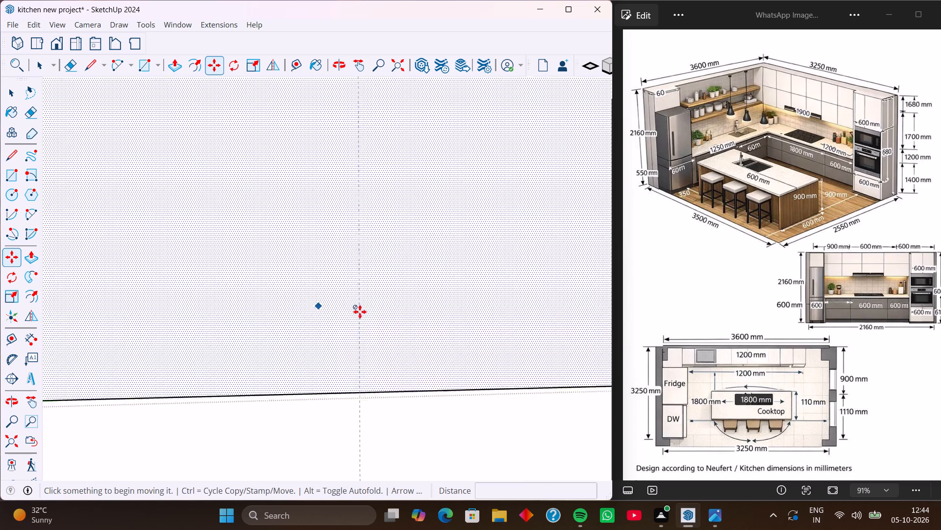
{"action": "scroll", "coordinate": [360, 312], "scroll_direction": "down", "scroll_amount": 18}
{"action": "middle_click_drag", "start_coordinate": [267, 287], "coordinate": [364, 349]}
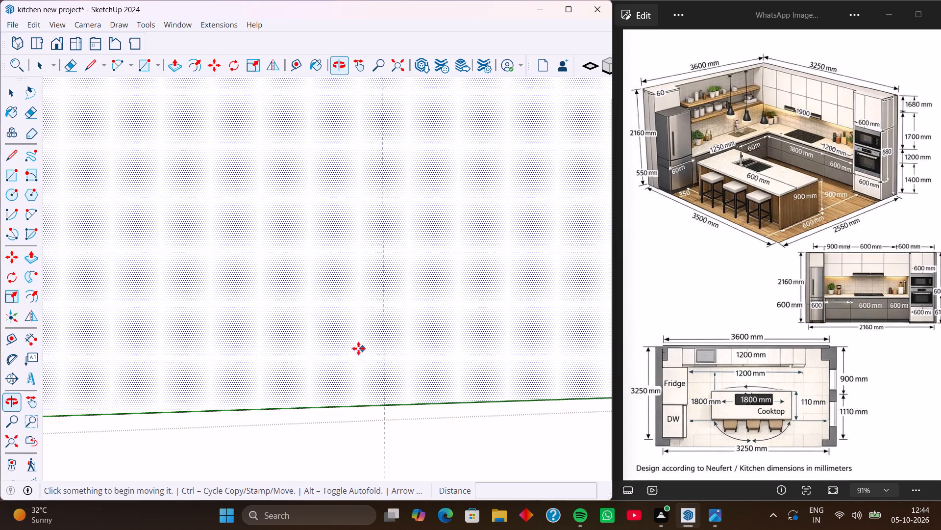
{"action": "scroll", "coordinate": [317, 348], "scroll_direction": "down", "scroll_amount": 8}
{"action": "middle_click_drag", "start_coordinate": [313, 247], "coordinate": [286, 331], "text": "shift"}
{"action": "middle_click_drag", "start_coordinate": [293, 318], "coordinate": [267, 314]}
{"action": "key", "text": "l"}
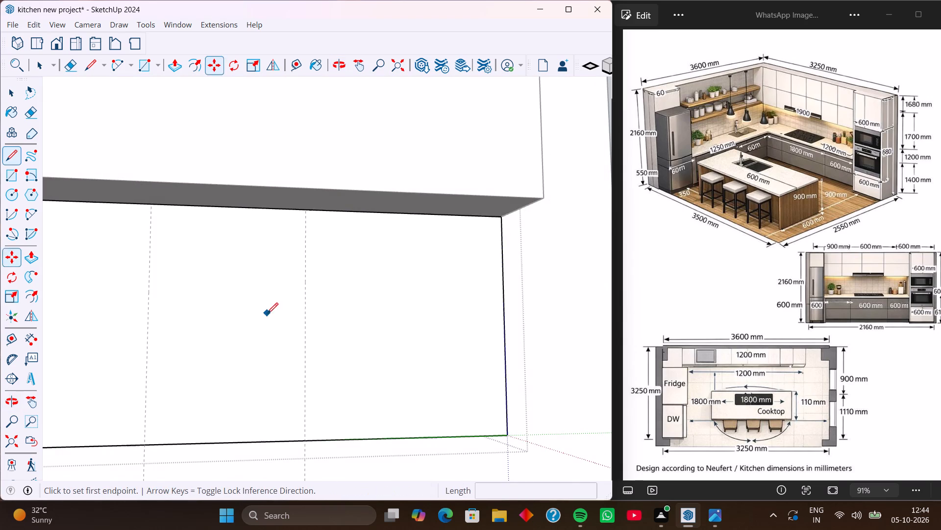
{"action": "scroll", "coordinate": [324, 226], "scroll_direction": "up", "scroll_amount": 9}
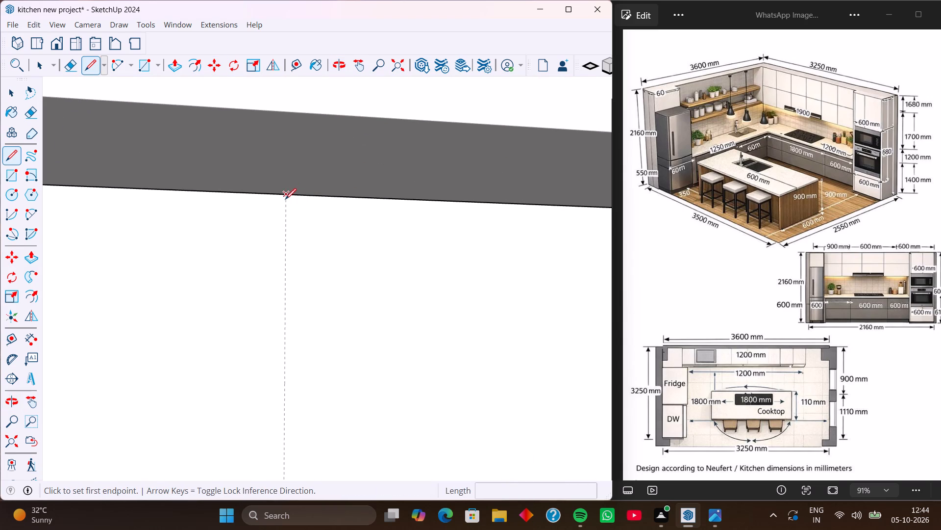
{"action": "left_click", "coordinate": [287, 197]}
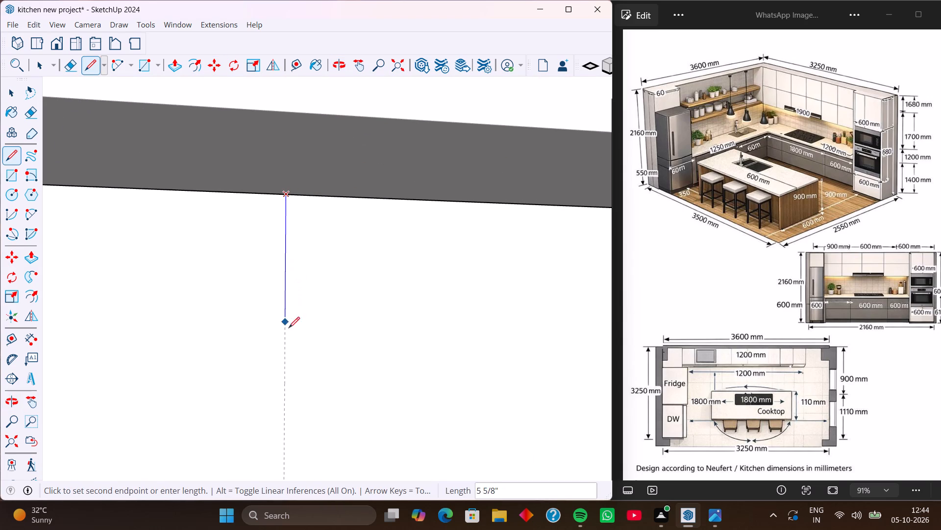
{"action": "scroll", "coordinate": [283, 382], "scroll_direction": "down", "scroll_amount": 5}
{"action": "middle_click_drag", "start_coordinate": [286, 402], "coordinate": [296, 237], "text": "shift"}
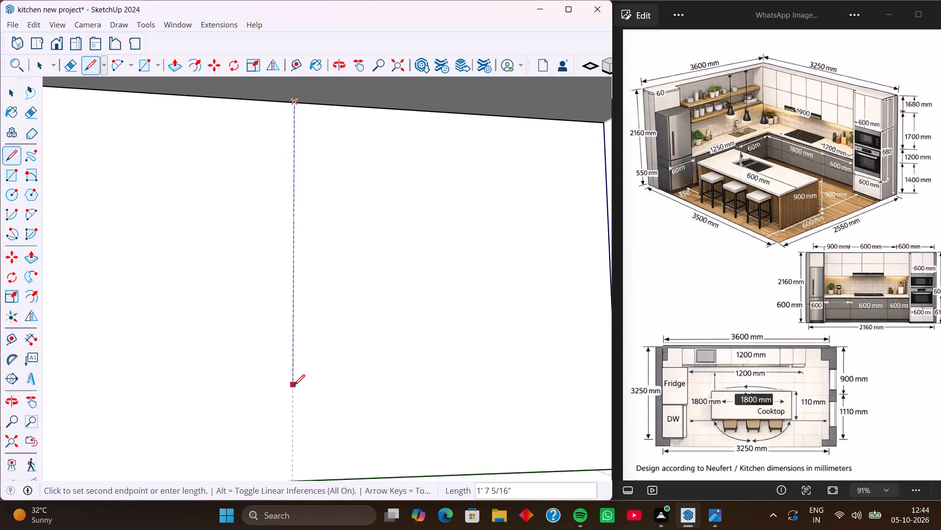
{"action": "middle_click_drag", "start_coordinate": [294, 385], "coordinate": [298, 292], "text": "shift"}
{"action": "left_click", "coordinate": [296, 389]}
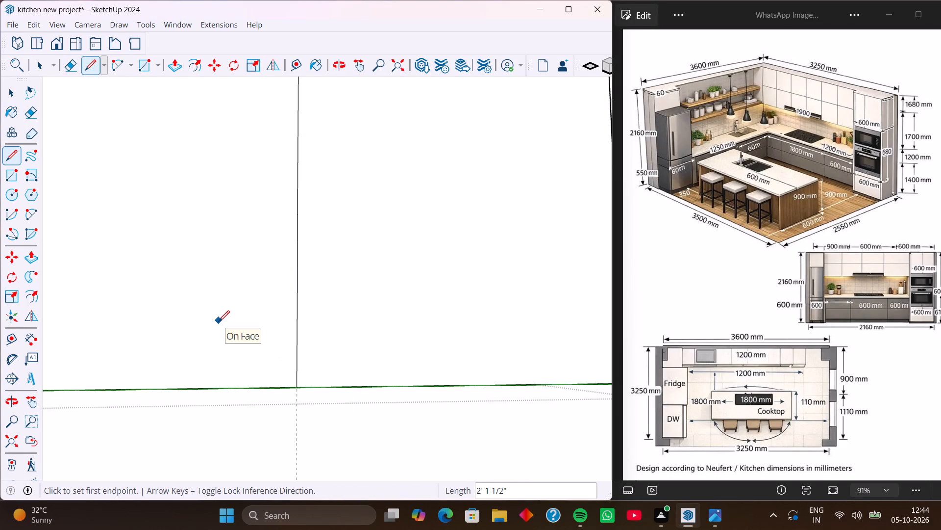
Draw three more vertical 2' 1 1/2" lines across the group's front face along the next guides, working from the open end.
{"action": "scroll", "coordinate": [133, 195], "scroll_direction": "down", "scroll_amount": 4}
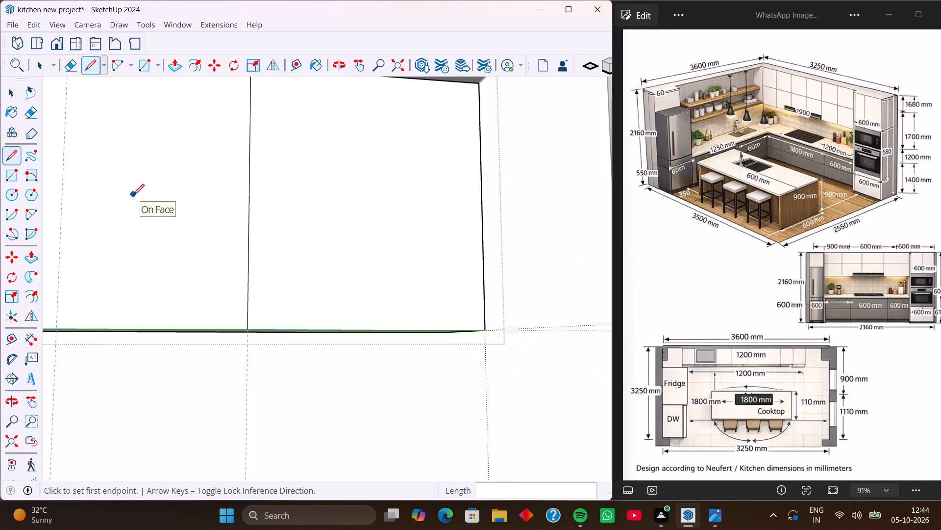
{"action": "scroll", "coordinate": [133, 195], "scroll_direction": "down", "scroll_amount": 9}
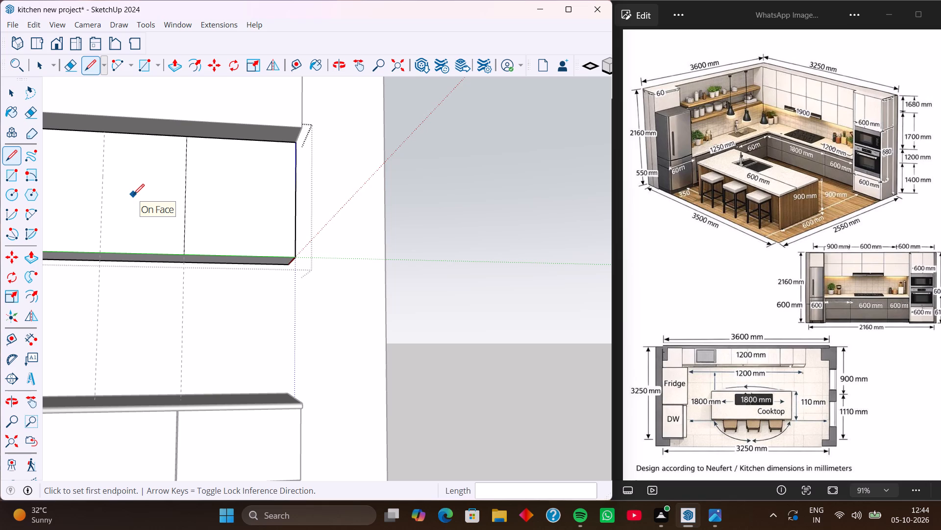
{"action": "left_click", "coordinate": [104, 133]}
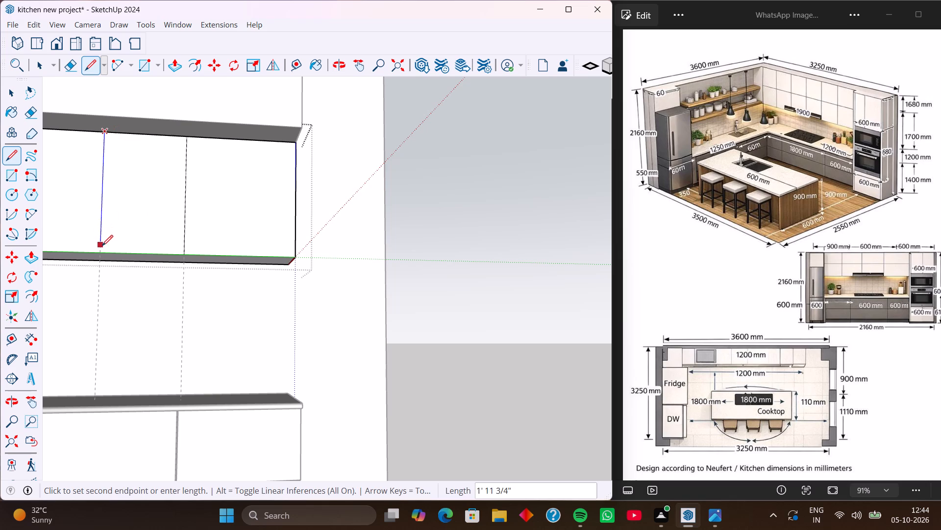
{"action": "left_click", "coordinate": [101, 254]}
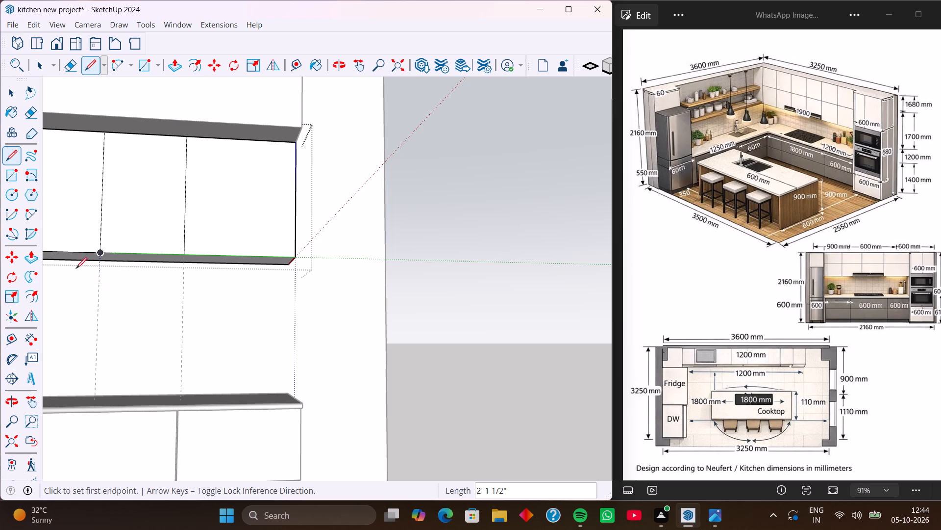
{"action": "scroll", "coordinate": [79, 178], "scroll_direction": "down", "scroll_amount": 3}
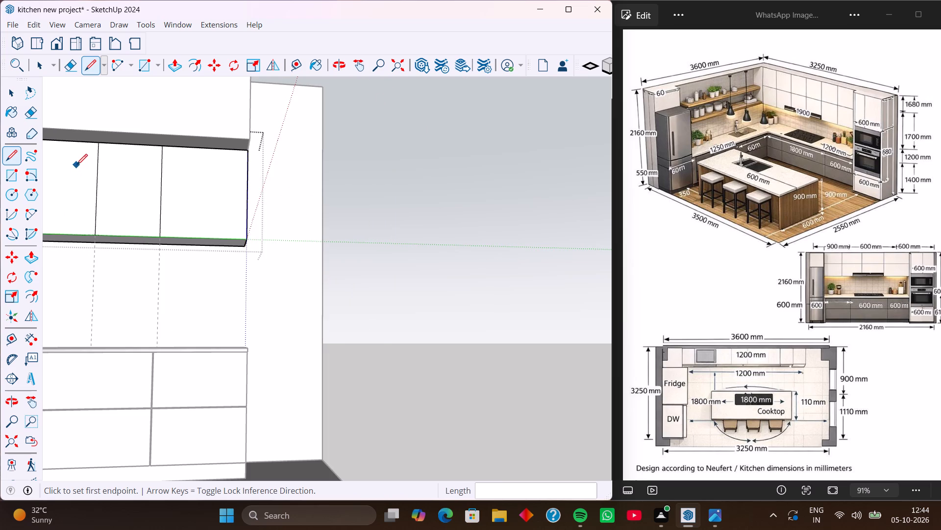
{"action": "middle_click_drag", "start_coordinate": [76, 165], "coordinate": [319, 212], "text": "shift"}
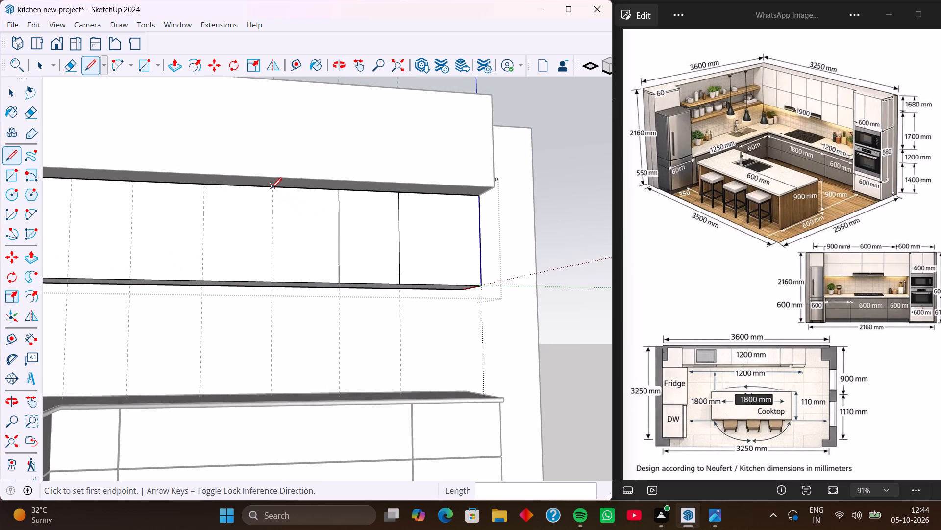
{"action": "left_click", "coordinate": [271, 188]}
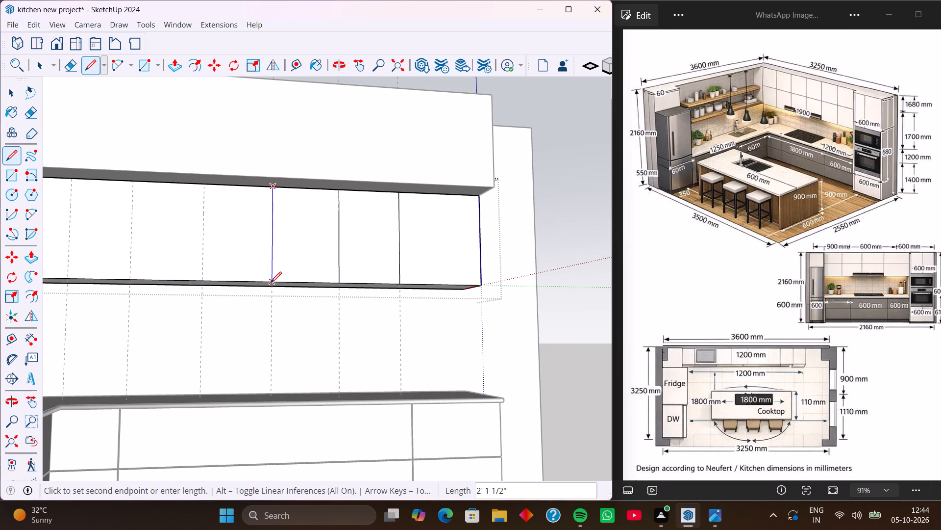
{"action": "left_click", "coordinate": [271, 283]}
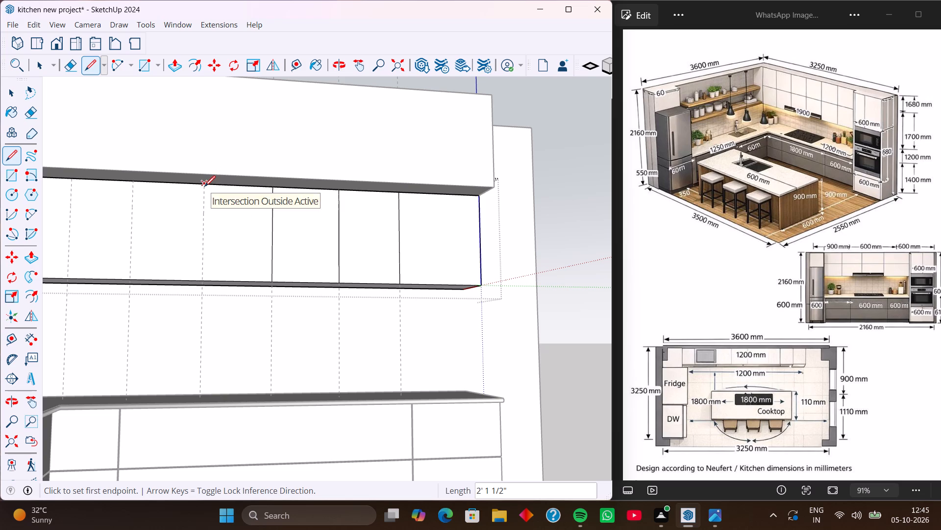
{"action": "left_click", "coordinate": [204, 186]}
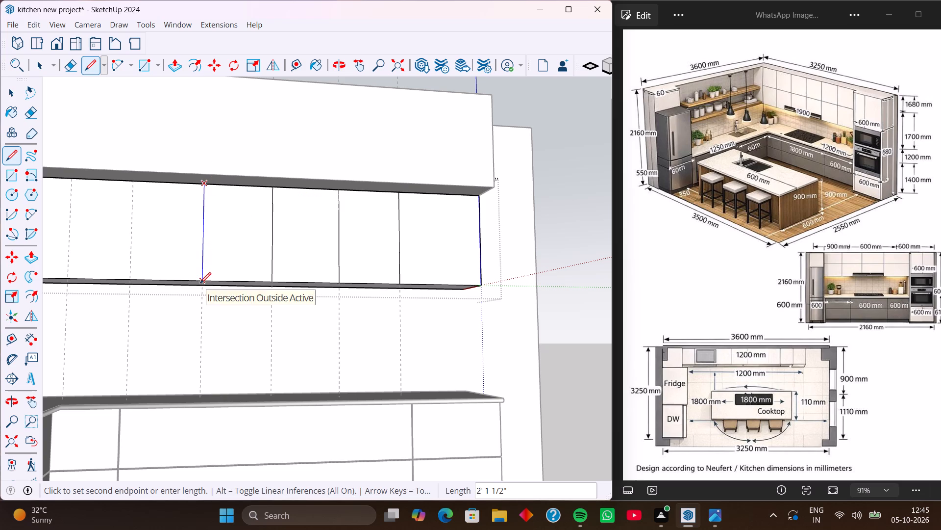
{"action": "left_click", "coordinate": [200, 283]}
Draw vertical 2' 1 1/2" lines along the last two guides nearest the inner corner on the group's front face.
{"action": "left_click", "coordinate": [134, 181]}
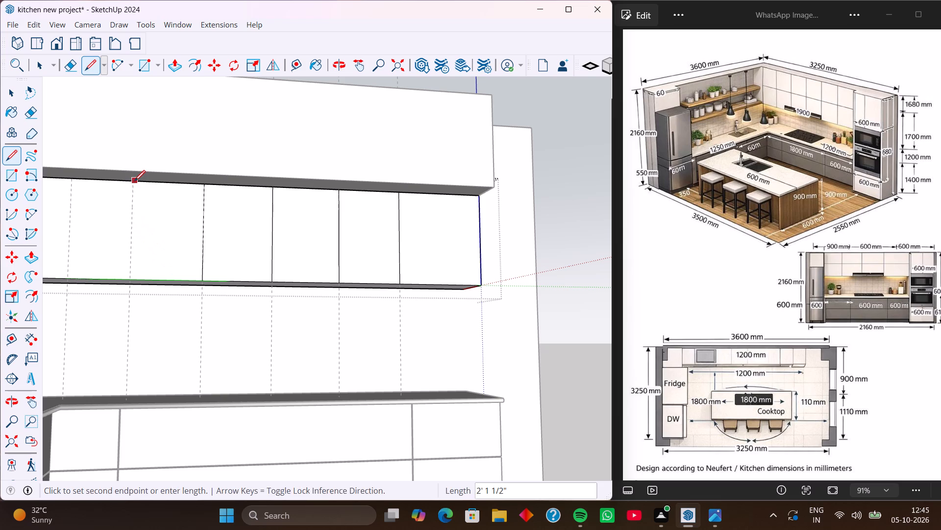
{"action": "key", "text": "Escape"}
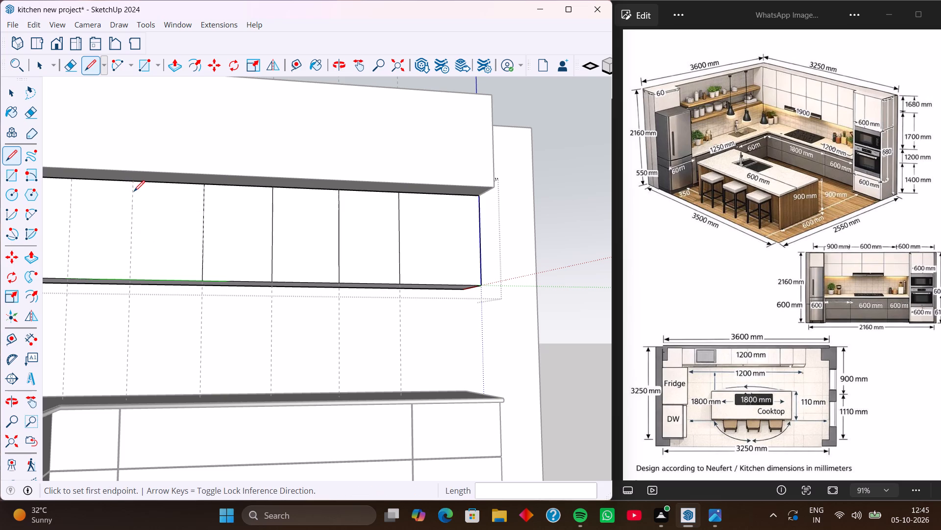
{"action": "scroll", "coordinate": [134, 191], "scroll_direction": "up", "scroll_amount": 3}
{"action": "left_click", "coordinate": [133, 178]}
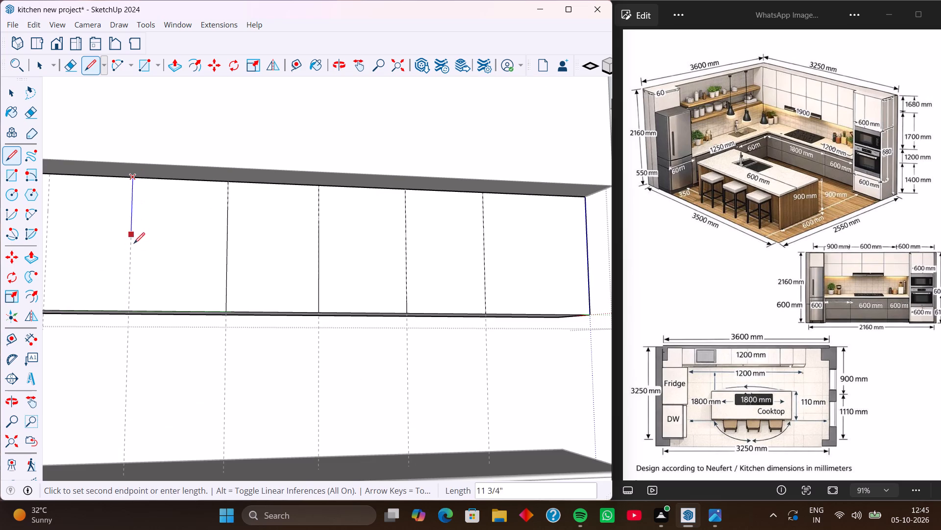
{"action": "left_click", "coordinate": [131, 310]}
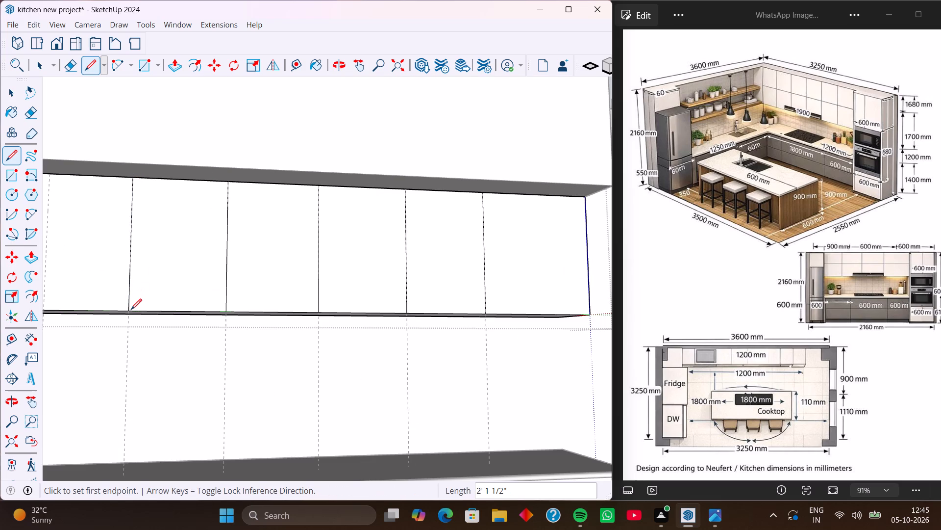
{"action": "middle_click_drag", "start_coordinate": [92, 248], "coordinate": [341, 299], "text": "shift"}
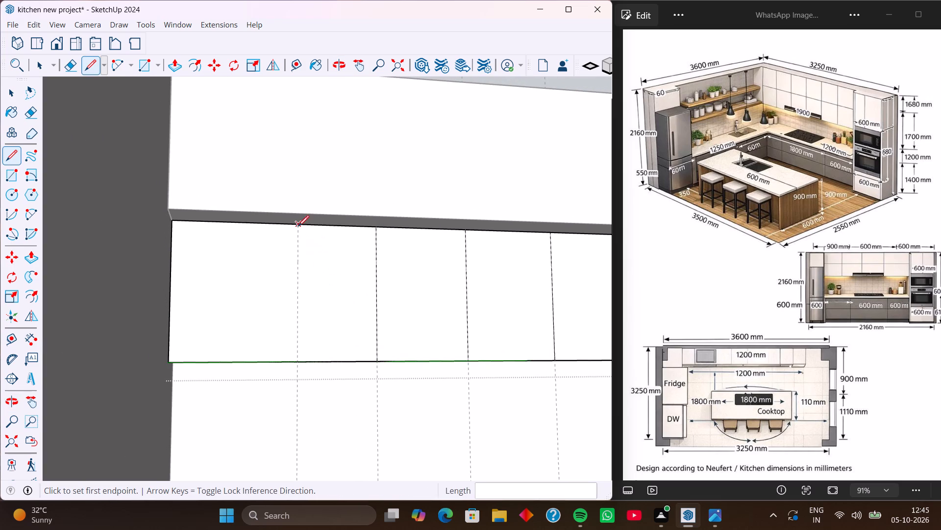
{"action": "left_click", "coordinate": [297, 226]}
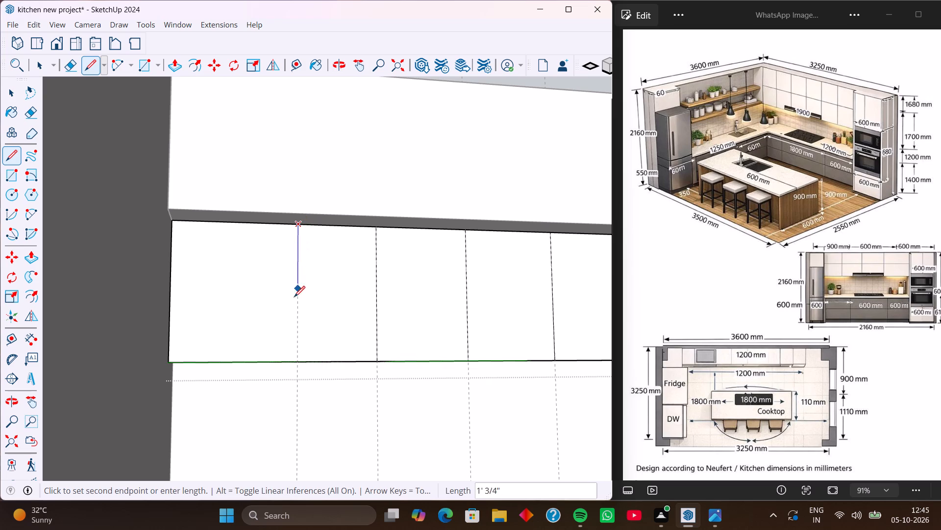
{"action": "left_click", "coordinate": [297, 364]}
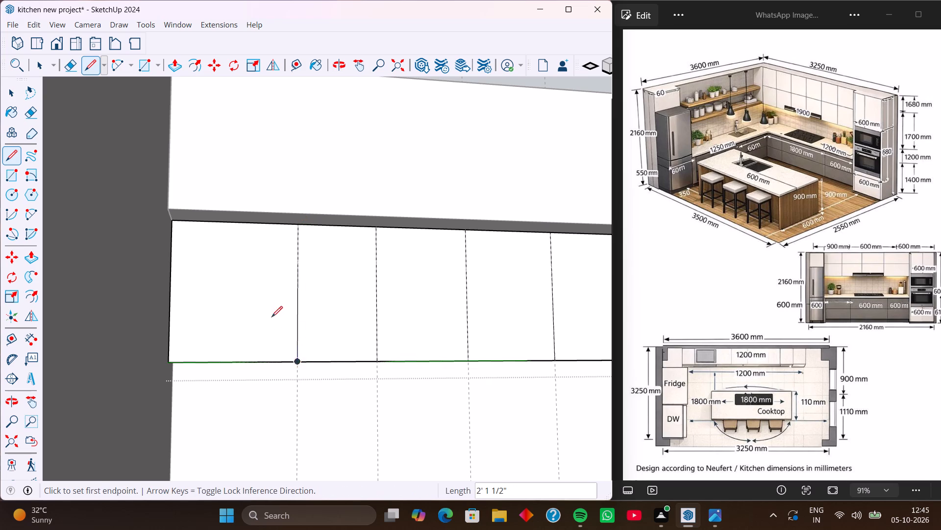
Copy all six vertical dividing lines 3 mm along the front face towards the inner corner.
{"action": "middle_click_drag", "start_coordinate": [274, 327], "coordinate": [160, 317]}
{"action": "middle_click_drag", "start_coordinate": [236, 333], "coordinate": [194, 329]}
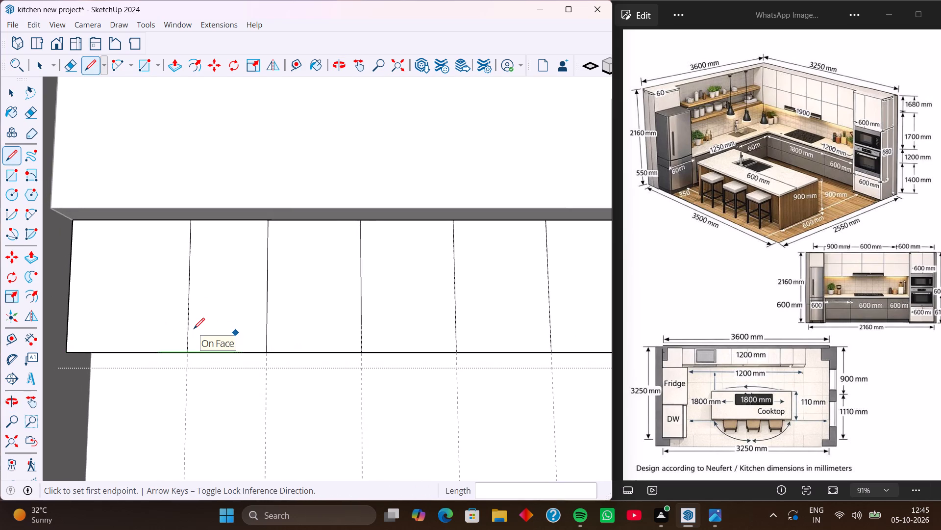
{"action": "key", "text": "space"}
{"action": "left_click", "coordinate": [188, 318]}
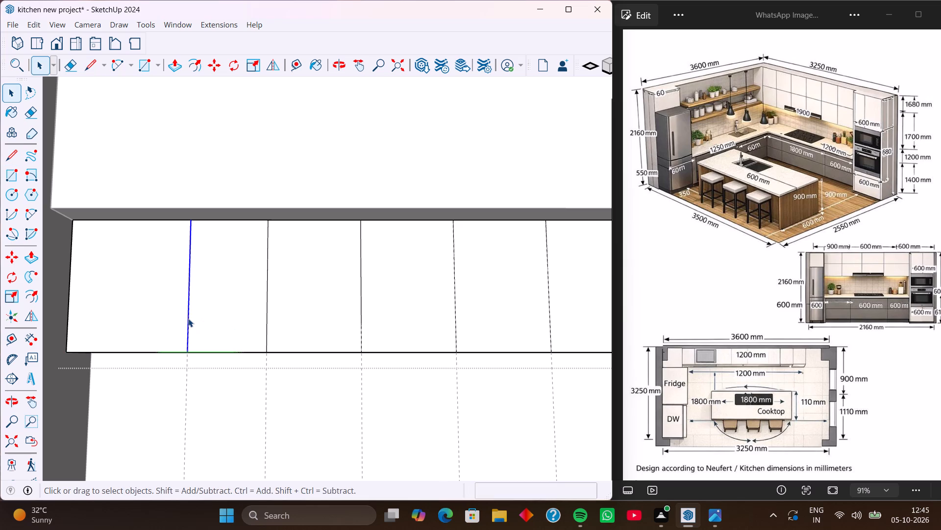
{"action": "left_click", "coordinate": [266, 309], "text": "shift"}
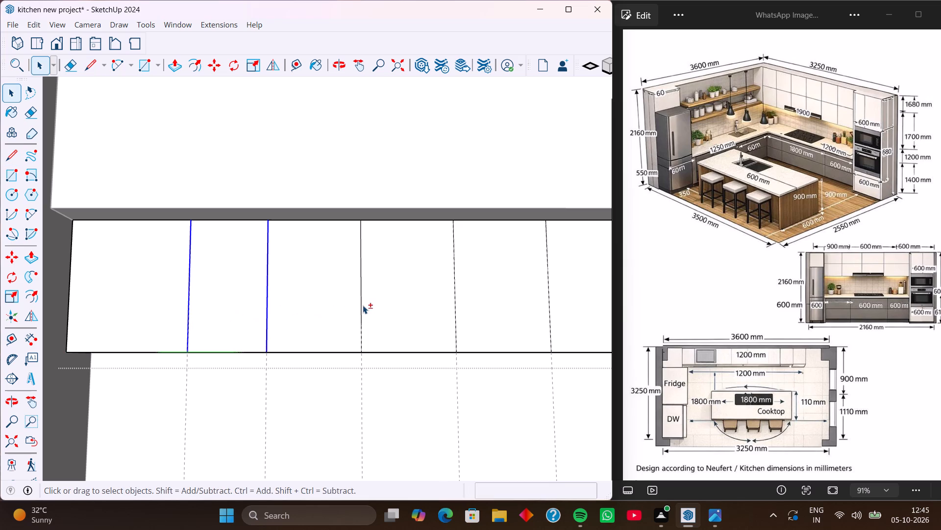
{"action": "left_click", "coordinate": [361, 305], "text": "shift"}
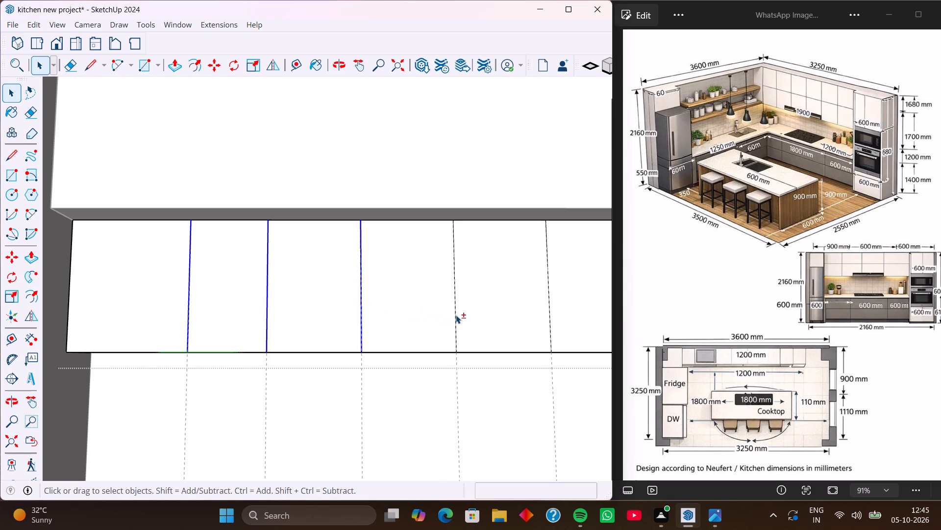
{"action": "left_click", "coordinate": [456, 315], "text": "shift"}
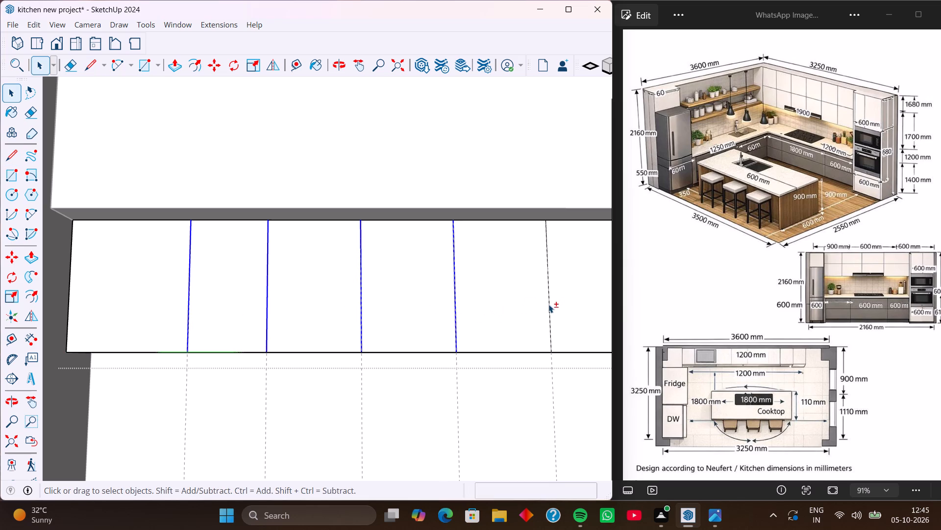
{"action": "left_click", "coordinate": [548, 304], "text": "shift"}
{"action": "scroll", "coordinate": [334, 291], "scroll_direction": "down", "scroll_amount": 8, "text": "shift"}
{"action": "scroll", "coordinate": [437, 298], "scroll_direction": "up", "scroll_amount": 2, "text": "shift"}
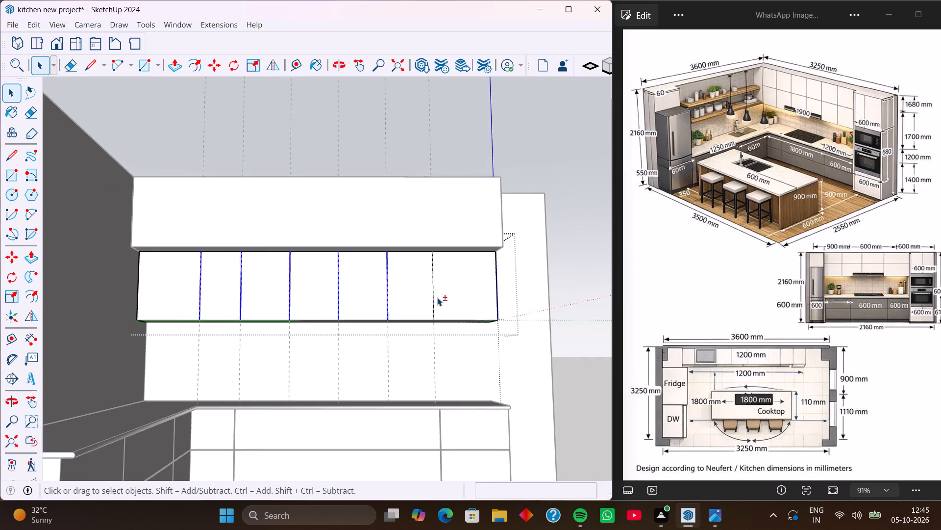
{"action": "left_click", "coordinate": [431, 295], "text": "shift"}
{"action": "left_click", "coordinate": [431, 296], "text": "shift"}
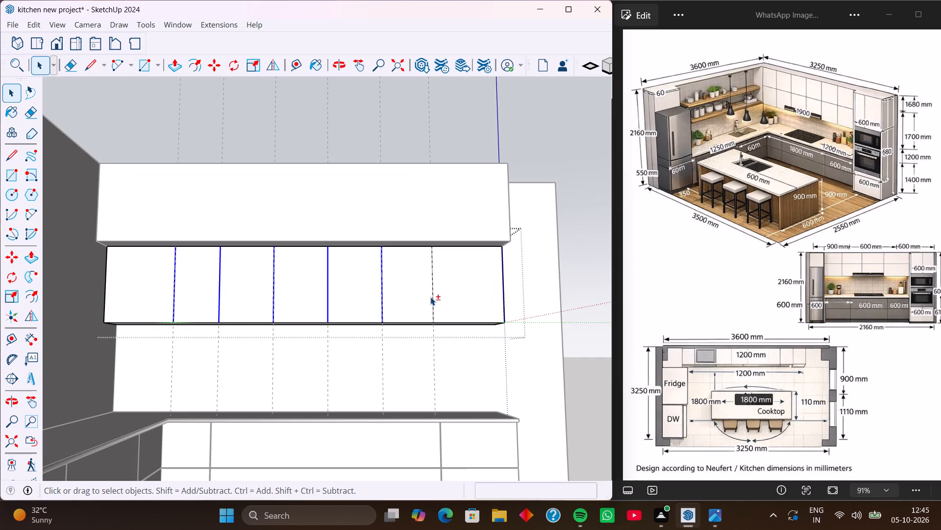
{"action": "left_click", "coordinate": [433, 298], "text": "shift"}
{"action": "scroll", "coordinate": [433, 305], "scroll_direction": "up", "scroll_amount": 7}
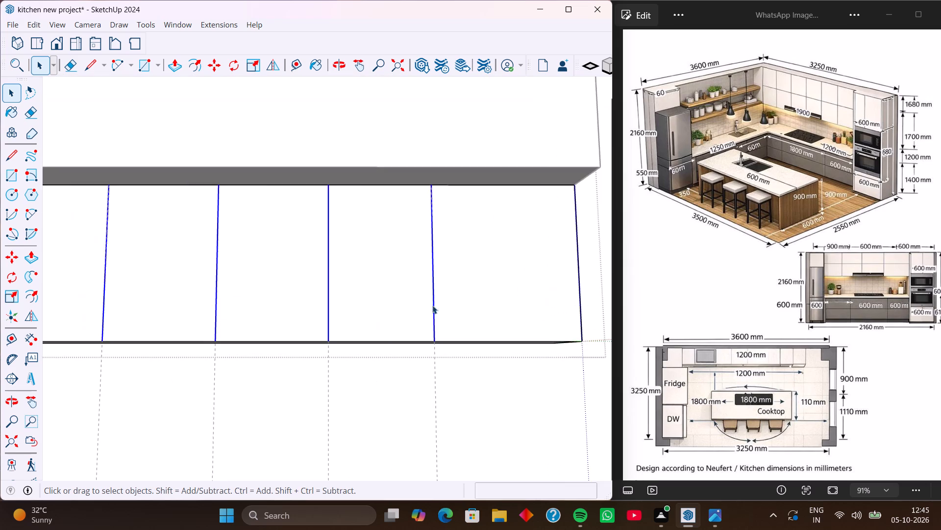
{"action": "scroll", "coordinate": [432, 305], "scroll_direction": "up", "scroll_amount": 16}
{"action": "scroll", "coordinate": [442, 373], "scroll_direction": "up", "scroll_amount": 2}
{"action": "middle_click_drag", "start_coordinate": [441, 374], "coordinate": [426, 291]}
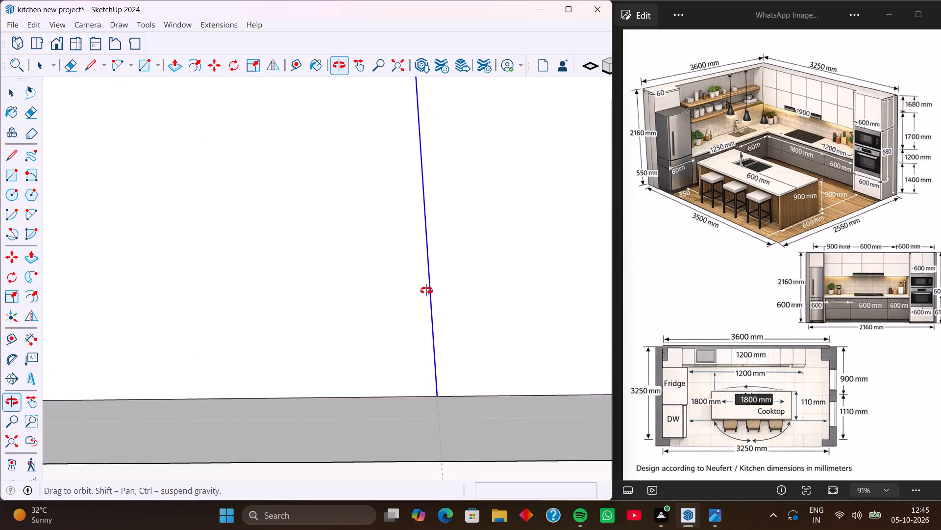
{"action": "middle_click_drag", "start_coordinate": [426, 291], "coordinate": [425, 288]}
{"action": "scroll", "coordinate": [351, 309], "scroll_direction": "down", "scroll_amount": 17}
{"action": "middle_click_drag", "start_coordinate": [264, 281], "coordinate": [294, 357]}
{"action": "scroll", "coordinate": [207, 272], "scroll_direction": "down", "scroll_amount": 3}
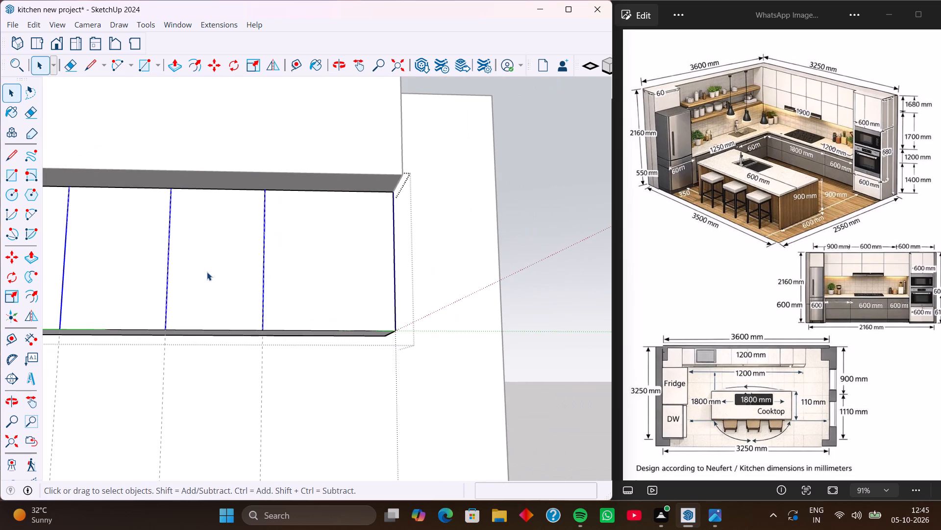
{"action": "scroll", "coordinate": [144, 272], "scroll_direction": "down", "scroll_amount": 3}
{"action": "middle_click_drag", "start_coordinate": [125, 266], "coordinate": [244, 261], "text": "shift"}
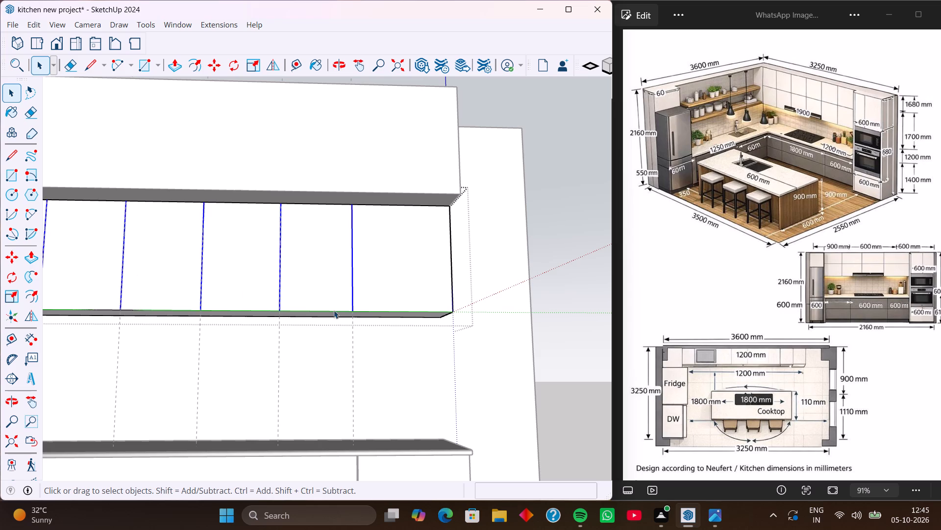
{"action": "scroll", "coordinate": [359, 310], "scroll_direction": "up", "scroll_amount": 8}
{"action": "middle_click_drag", "start_coordinate": [333, 312], "coordinate": [323, 282]}
{"action": "scroll", "coordinate": [323, 282], "scroll_direction": "up", "scroll_amount": 3}
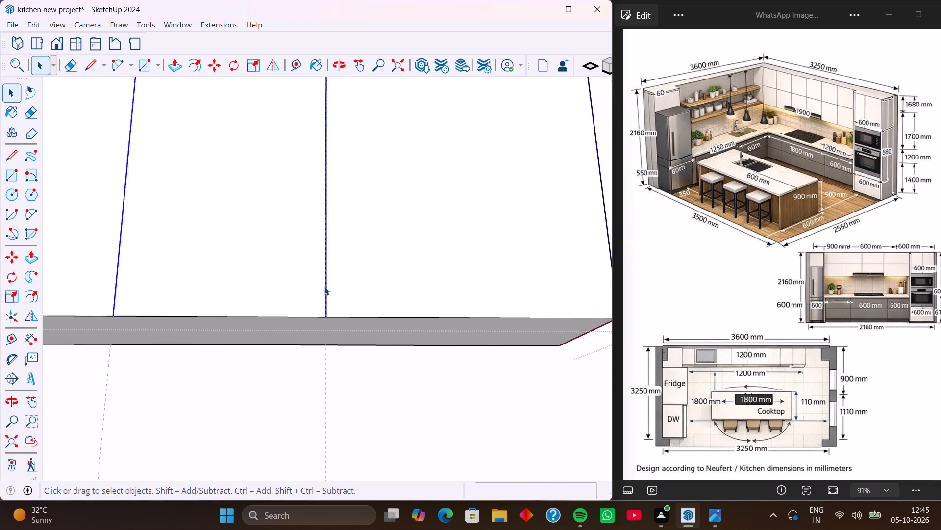
{"action": "scroll", "coordinate": [324, 287], "scroll_direction": "up", "scroll_amount": 1}
{"action": "key", "text": "m"}
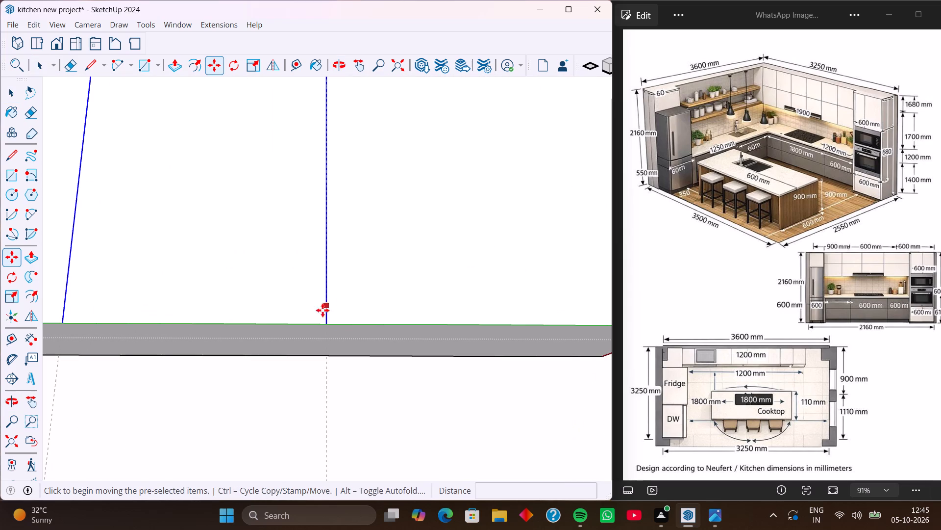
{"action": "left_click", "coordinate": [325, 323]}
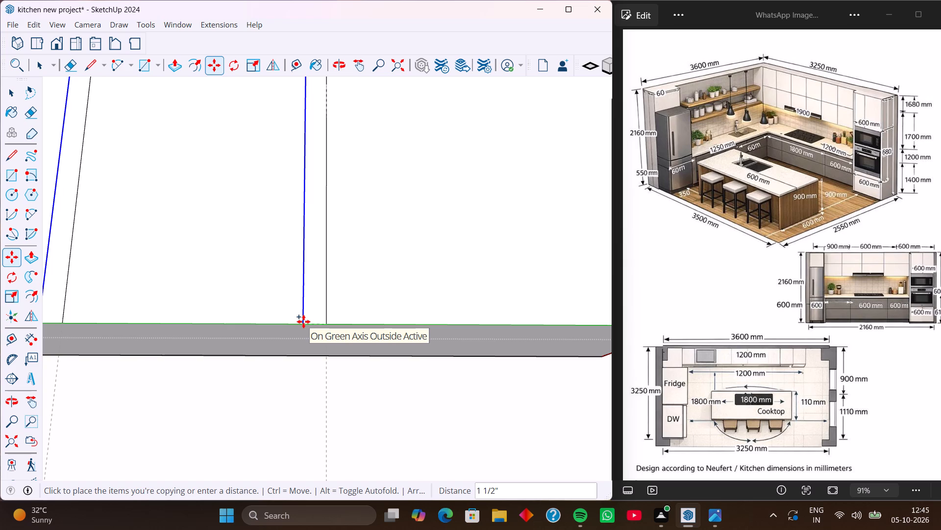
{"action": "type", "text": "3mm"}
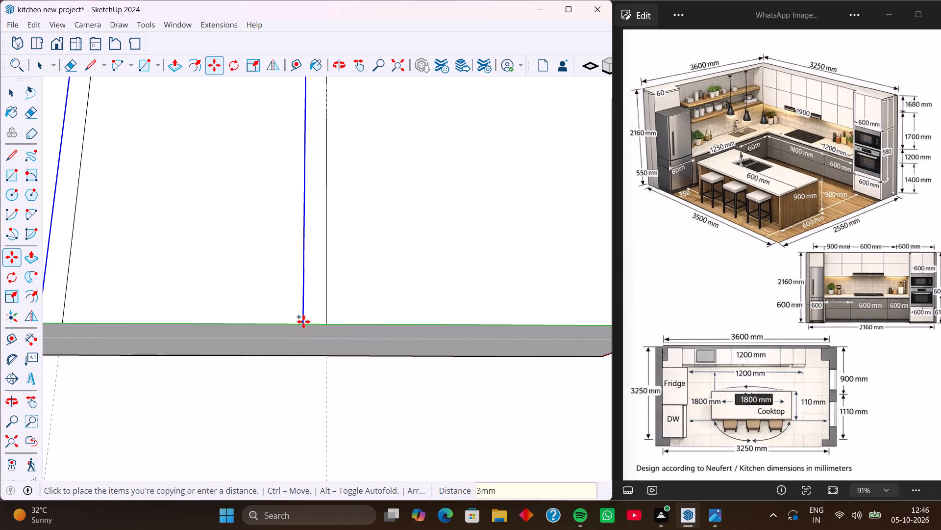
{"action": "key", "text": "Return"}
Copy the offset dividing lines 6 mm back along the front face towards the open end.
{"action": "scroll", "coordinate": [343, 333], "scroll_direction": "up", "scroll_amount": 6}
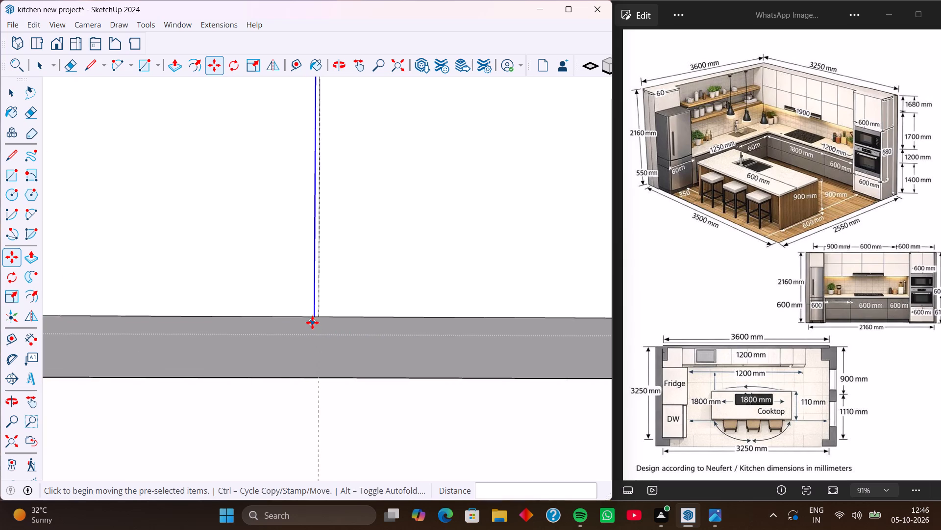
{"action": "scroll", "coordinate": [312, 322], "scroll_direction": "up", "scroll_amount": 8}
{"action": "left_click", "coordinate": [316, 313]}
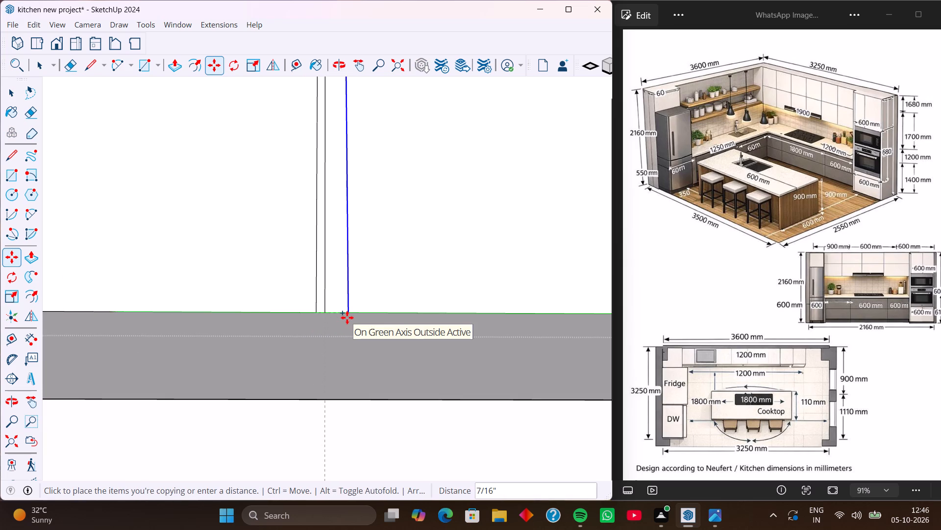
{"action": "type", "text": "6mm"}
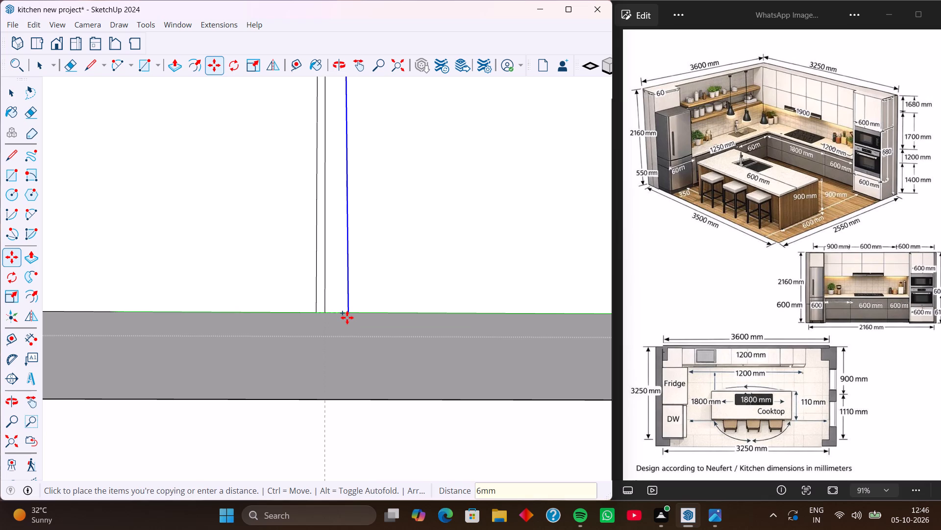
{"action": "key", "text": "Return"}
Erase the middle line of the first three dividing-line sets on the lower wall cabinet's front, working from the open end.
{"action": "key", "text": "e"}
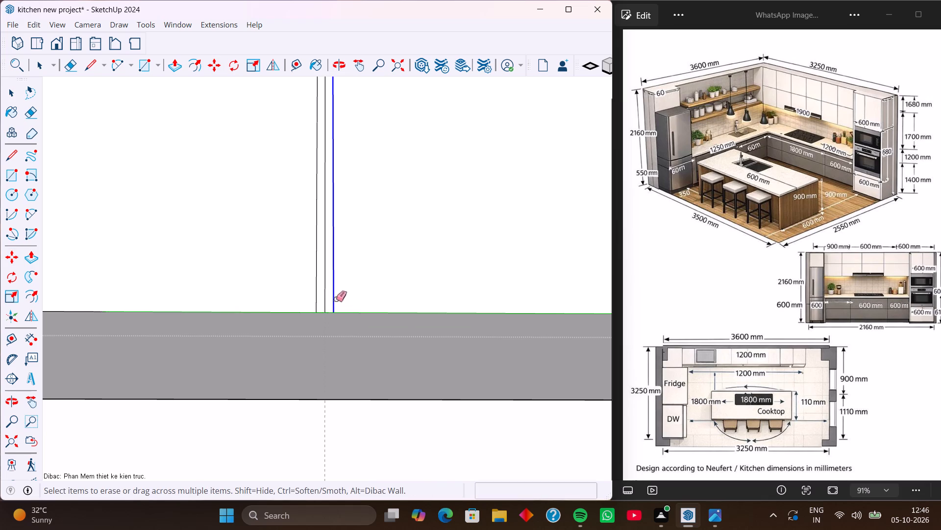
{"action": "left_click", "coordinate": [326, 292]}
{"action": "scroll", "coordinate": [256, 282], "scroll_direction": "down", "scroll_amount": 9}
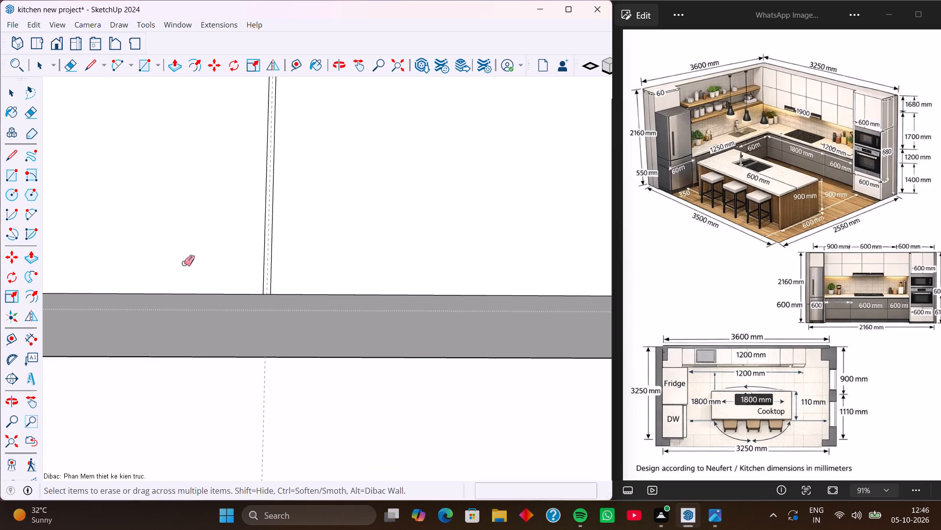
{"action": "middle_click_drag", "start_coordinate": [184, 263], "coordinate": [399, 320], "text": "shift"}
{"action": "scroll", "coordinate": [227, 300], "scroll_direction": "down", "scroll_amount": 11}
{"action": "scroll", "coordinate": [96, 257], "scroll_direction": "up", "scroll_amount": 8}
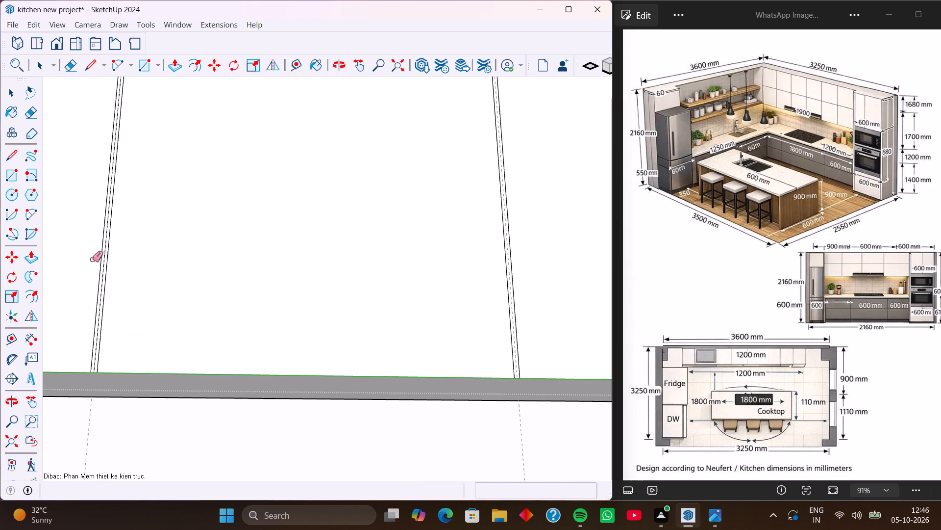
{"action": "scroll", "coordinate": [92, 259], "scroll_direction": "up", "scroll_amount": 5}
{"action": "left_click", "coordinate": [111, 273]}
{"action": "scroll", "coordinate": [101, 275], "scroll_direction": "down", "scroll_amount": 5}
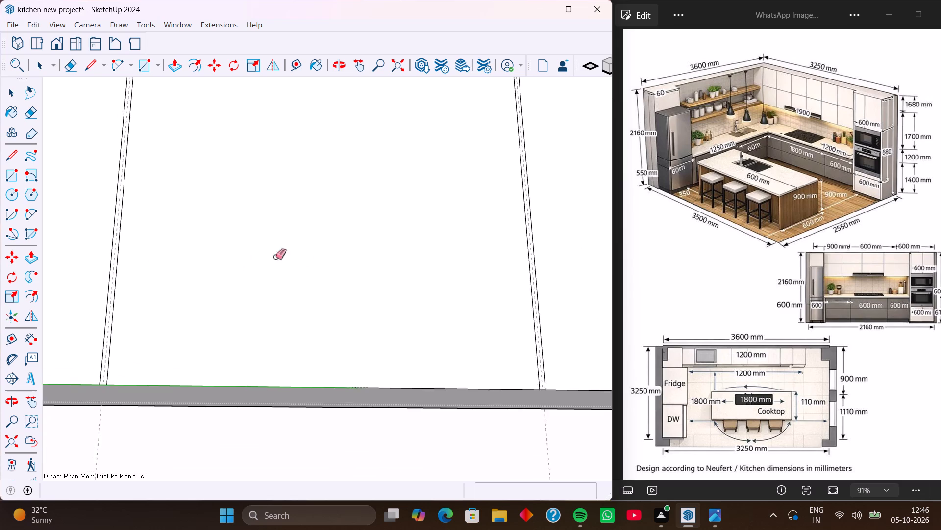
{"action": "scroll", "coordinate": [275, 257], "scroll_direction": "down", "scroll_amount": 13}
{"action": "scroll", "coordinate": [201, 246], "scroll_direction": "up", "scroll_amount": 13}
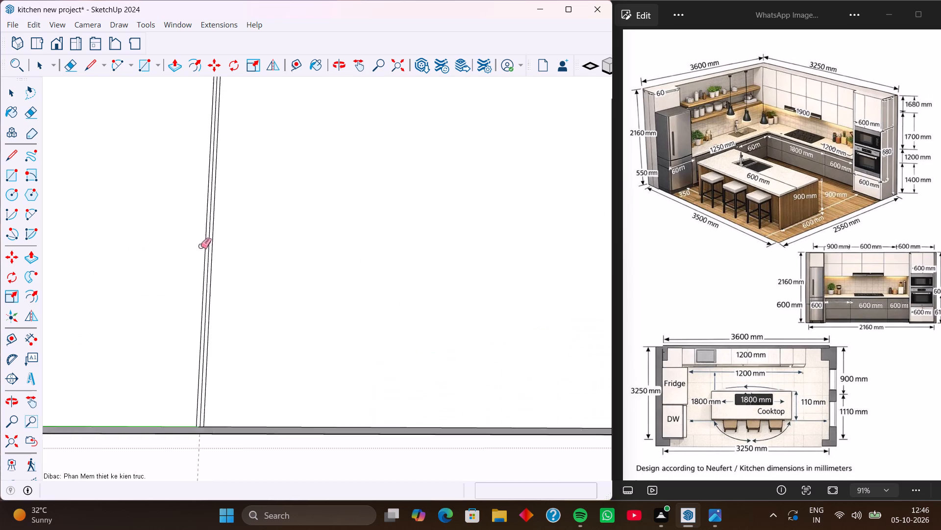
{"action": "scroll", "coordinate": [200, 246], "scroll_direction": "up", "scroll_amount": 7}
{"action": "left_click", "coordinate": [218, 248]}
Erase the middle line of the remaining three dividing-line sets on the front face, working towards the inner corner.
{"action": "scroll", "coordinate": [316, 245], "scroll_direction": "down", "scroll_amount": 7}
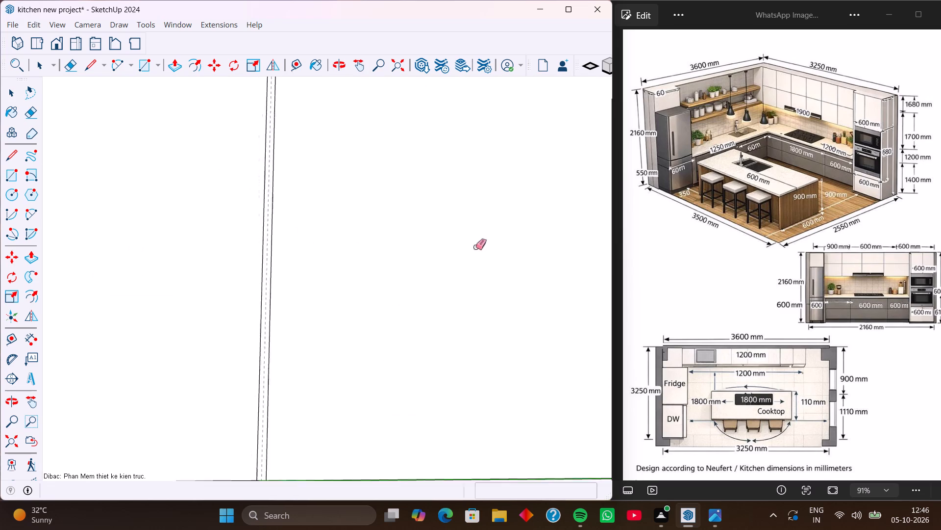
{"action": "scroll", "coordinate": [475, 247], "scroll_direction": "down", "scroll_amount": 12}
{"action": "scroll", "coordinate": [241, 249], "scroll_direction": "up", "scroll_amount": 13}
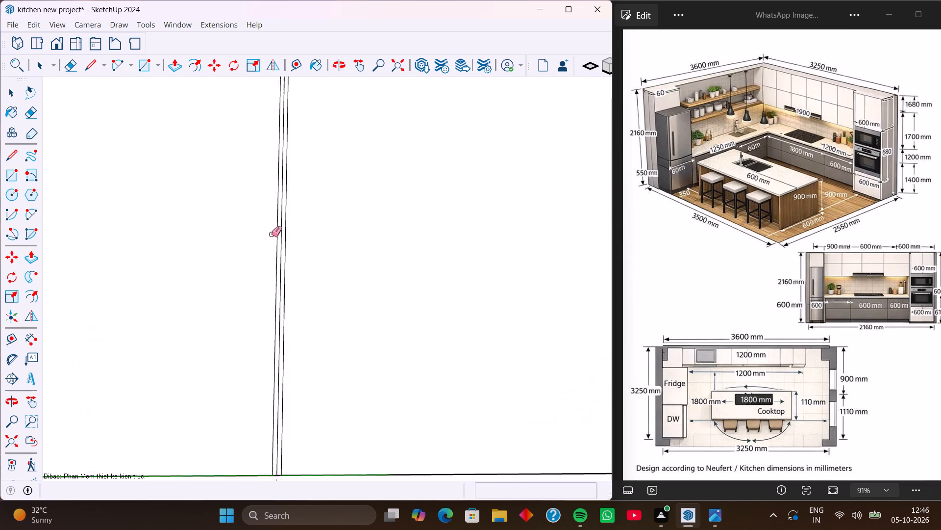
{"action": "scroll", "coordinate": [271, 234], "scroll_direction": "up", "scroll_amount": 4}
{"action": "left_click", "coordinate": [288, 238]}
{"action": "scroll", "coordinate": [360, 235], "scroll_direction": "down", "scroll_amount": 8}
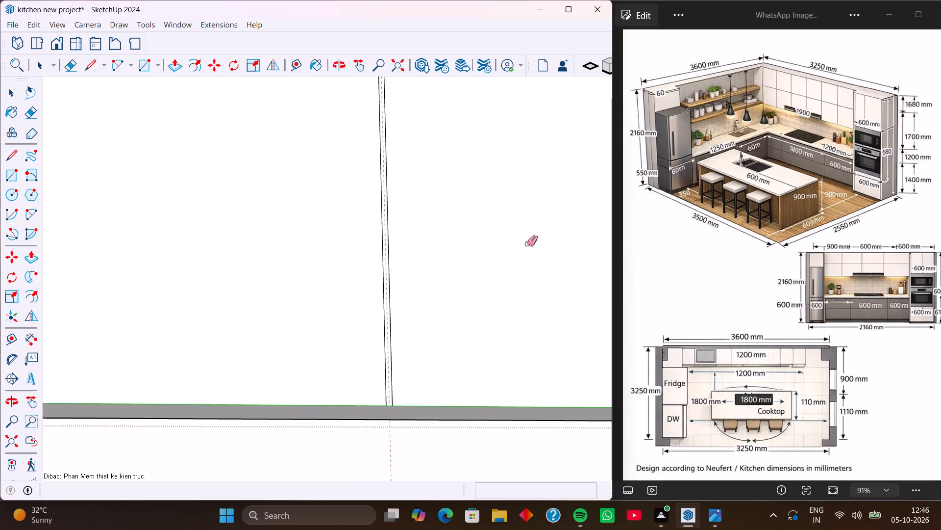
{"action": "scroll", "coordinate": [527, 243], "scroll_direction": "down", "scroll_amount": 11}
{"action": "scroll", "coordinate": [304, 230], "scroll_direction": "up", "scroll_amount": 17}
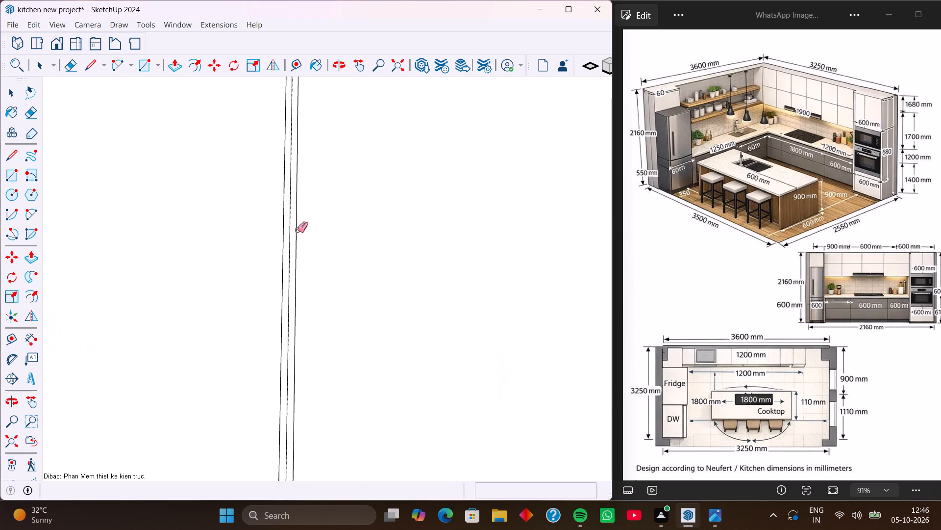
{"action": "left_click", "coordinate": [290, 229]}
{"action": "scroll", "coordinate": [279, 256], "scroll_direction": "down", "scroll_amount": 20}
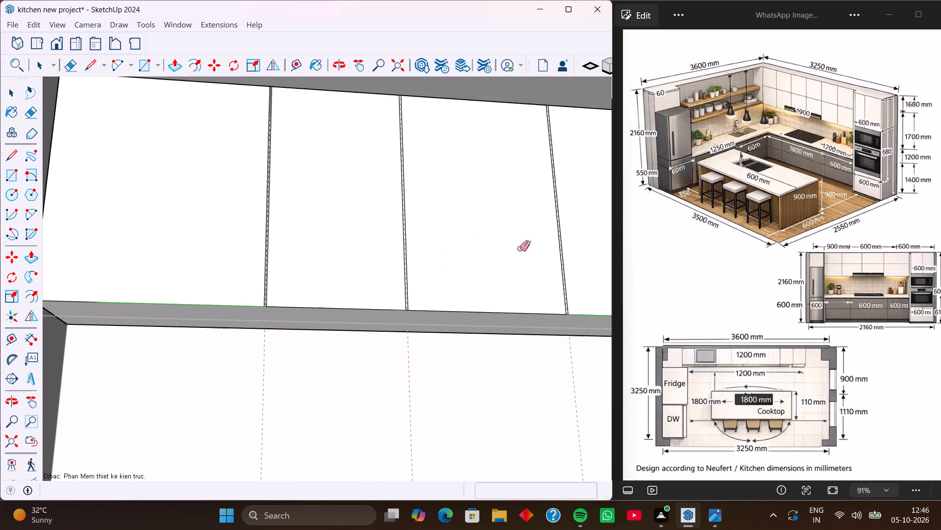
{"action": "scroll", "coordinate": [270, 234], "scroll_direction": "up", "scroll_amount": 20}
{"action": "scroll", "coordinate": [270, 234], "scroll_direction": "up", "scroll_amount": 2}
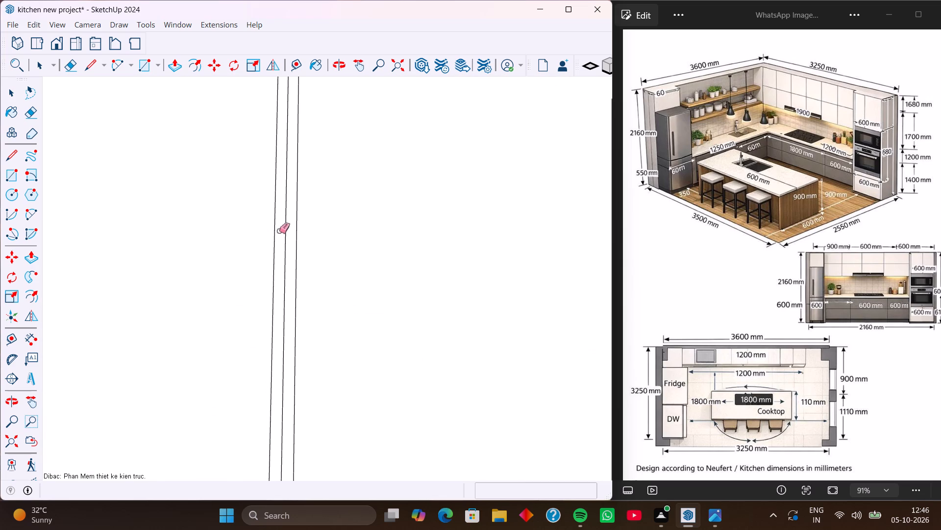
{"action": "left_click", "coordinate": [283, 231]}
{"action": "left_click", "coordinate": [286, 234]}
Finish editing the lower wall cabinet group and close it.
{"action": "scroll", "coordinate": [283, 228], "scroll_direction": "down", "scroll_amount": 16}
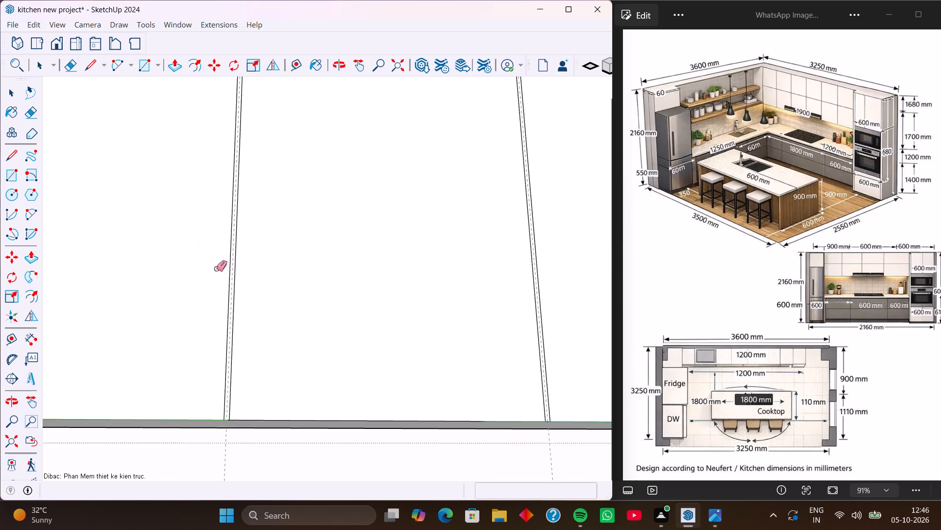
{"action": "scroll", "coordinate": [216, 268], "scroll_direction": "down", "scroll_amount": 18}
{"action": "scroll", "coordinate": [388, 294], "scroll_direction": "down", "scroll_amount": 5}
{"action": "middle_click_drag", "start_coordinate": [483, 288], "coordinate": [474, 334]}
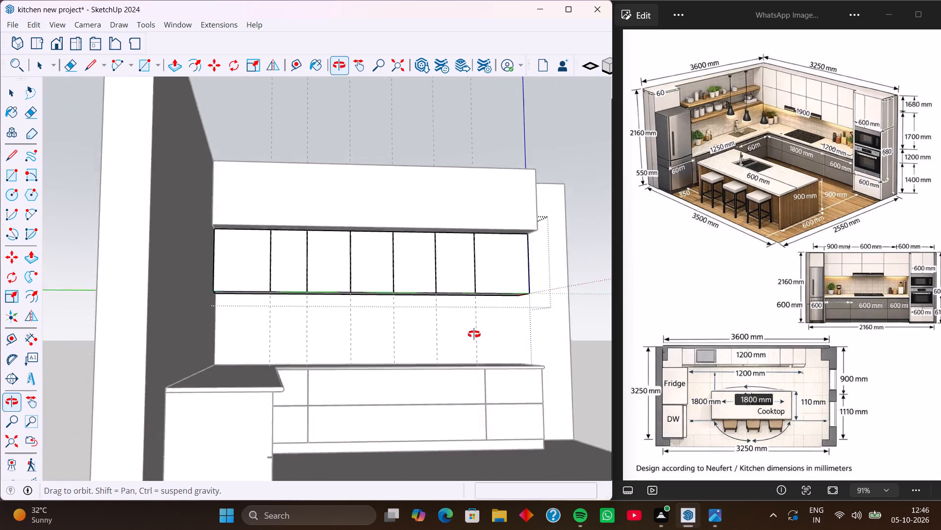
{"action": "middle_click_drag", "start_coordinate": [474, 334], "coordinate": [472, 338]}
{"action": "middle_click_drag", "start_coordinate": [470, 302], "coordinate": [414, 316]}
{"action": "scroll", "coordinate": [472, 291], "scroll_direction": "up", "scroll_amount": 1}
{"action": "middle_click_drag", "start_coordinate": [472, 291], "coordinate": [422, 305]}
{"action": "scroll", "coordinate": [407, 317], "scroll_direction": "down", "scroll_amount": 5}
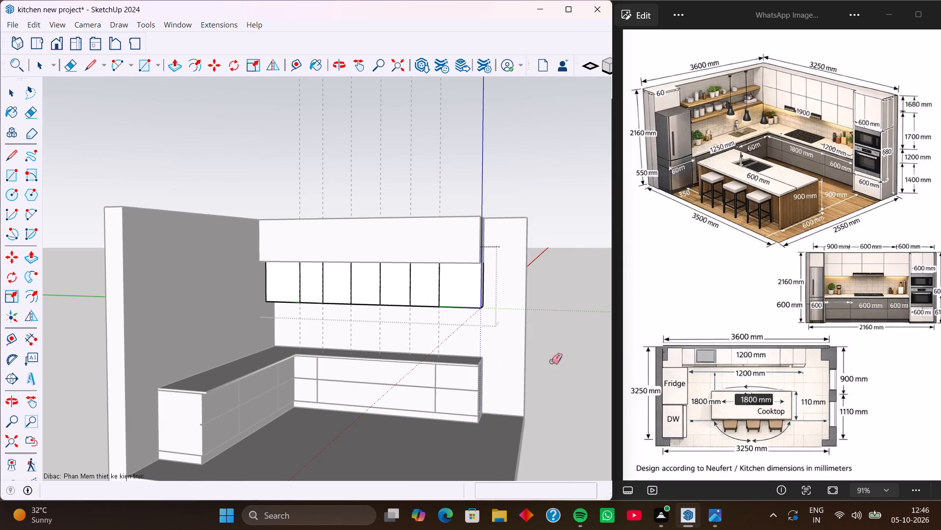
{"action": "key", "text": "space"}
{"action": "left_click", "coordinate": [582, 344]}
Place guides offset 10" along the red axis from the three vertical guides nearest the open end, meeting the upper cabinet's front face.
{"action": "scroll", "coordinate": [441, 257], "scroll_direction": "up", "scroll_amount": 5}
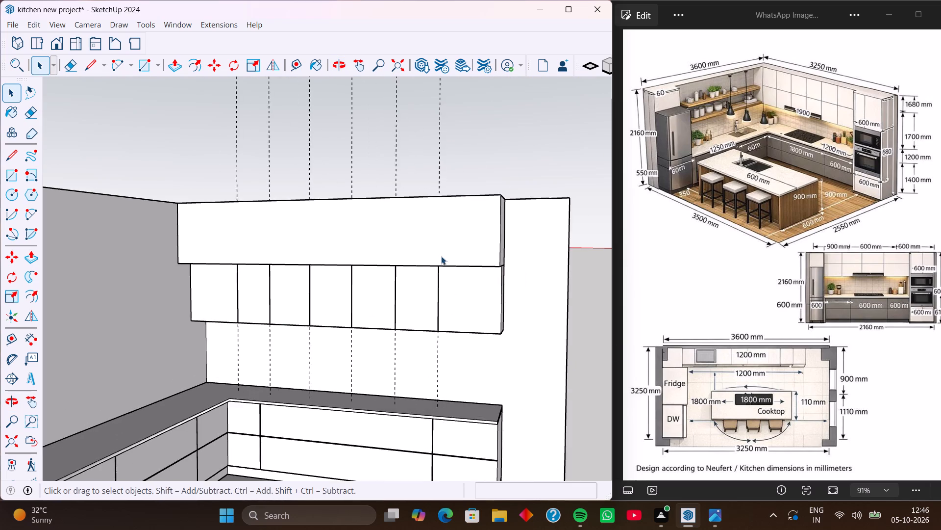
{"action": "scroll", "coordinate": [441, 256], "scroll_direction": "up", "scroll_amount": 3}
{"action": "middle_click_drag", "start_coordinate": [442, 239], "coordinate": [446, 332]}
{"action": "middle_click_drag", "start_coordinate": [463, 261], "coordinate": [405, 291]}
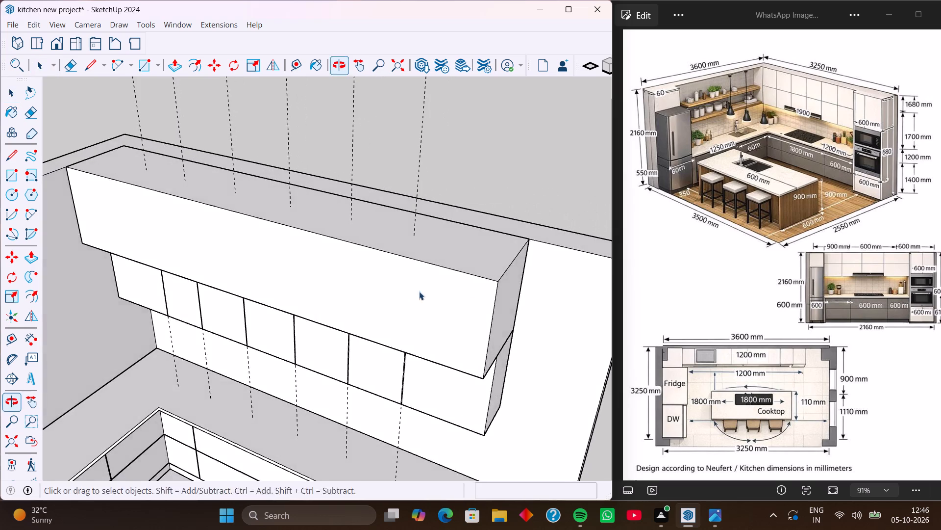
{"action": "middle_click_drag", "start_coordinate": [481, 285], "coordinate": [431, 286]}
{"action": "key", "text": "t"}
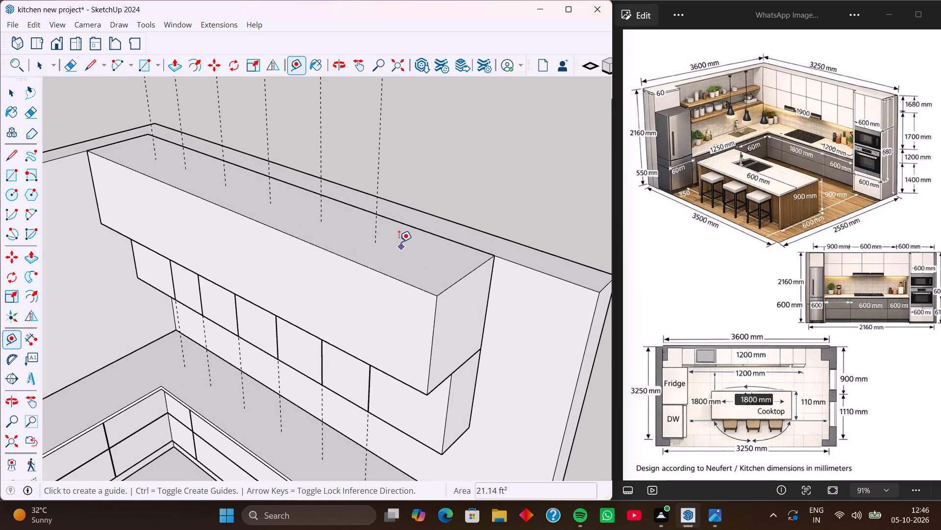
{"action": "left_click", "coordinate": [377, 230]}
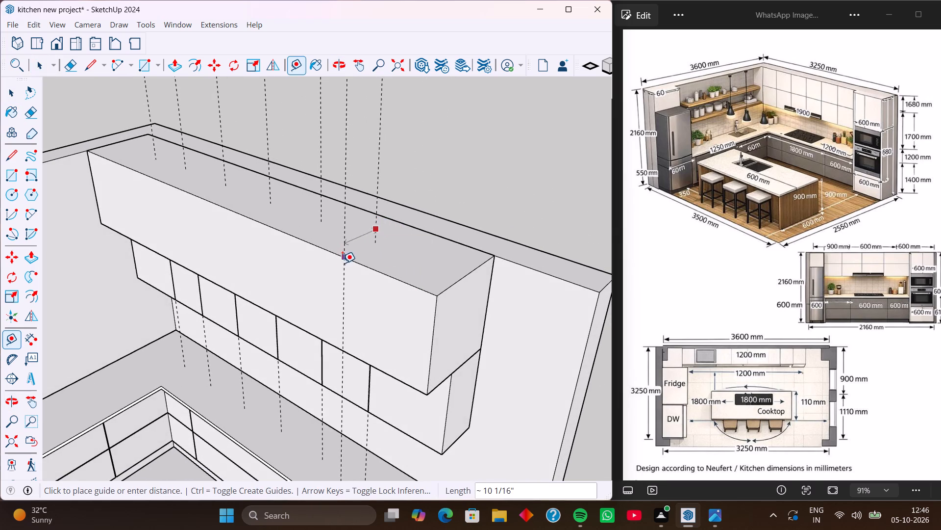
{"action": "key", "text": "Right"}
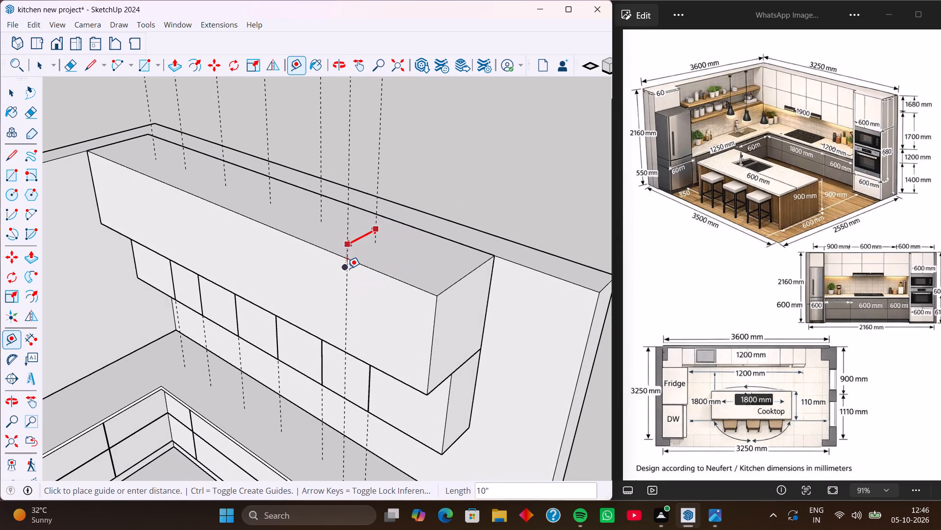
{"action": "left_click", "coordinate": [347, 268]}
{"action": "middle_click_drag", "start_coordinate": [306, 260], "coordinate": [343, 251]}
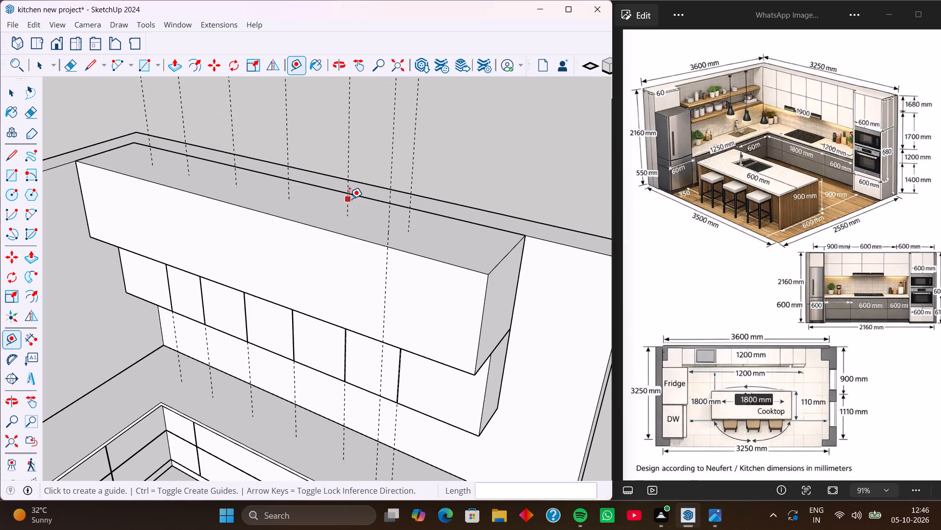
{"action": "left_click", "coordinate": [349, 199]}
{"action": "key", "text": "Right"}
{"action": "left_click", "coordinate": [327, 234]}
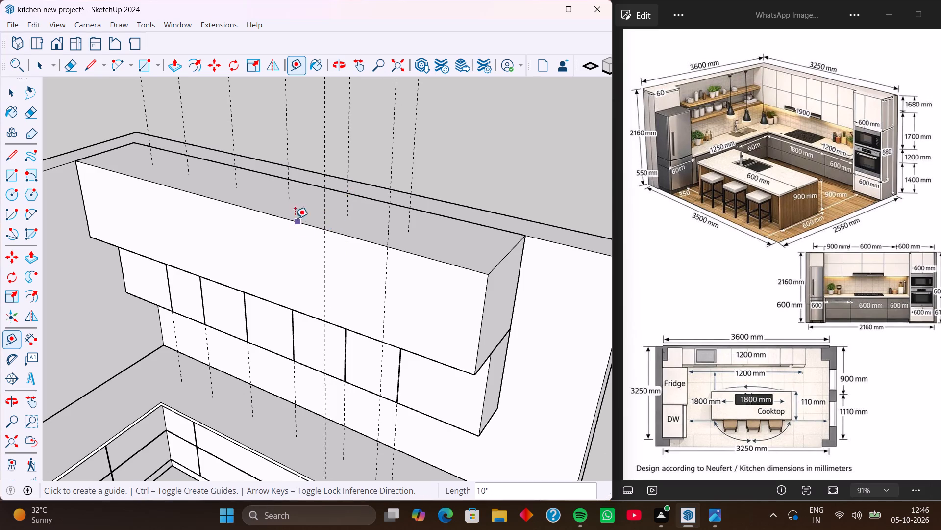
{"action": "key", "text": "Right"}
{"action": "left_click", "coordinate": [290, 185]}
{"action": "left_click", "coordinate": [264, 213]}
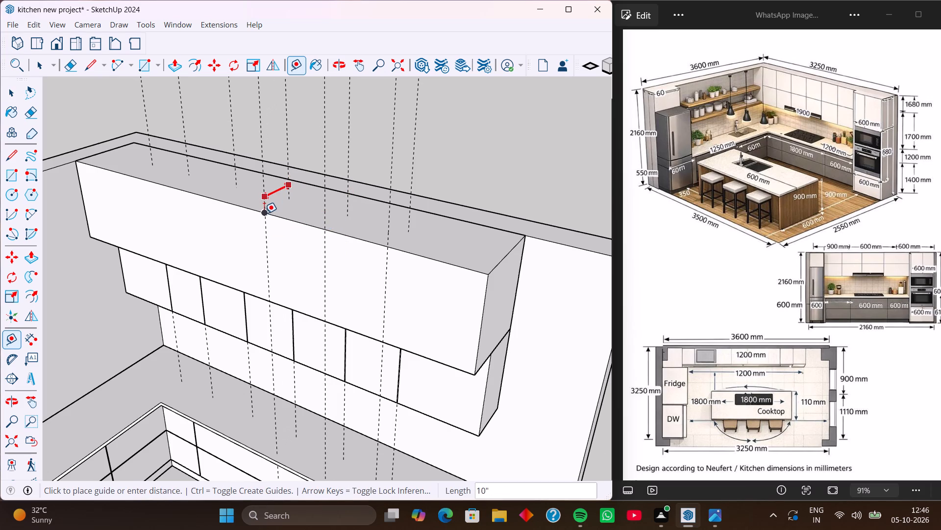
Offset guides 10" along the red axis from the three vertical guides nearest the inner corner onto the upper cabinet's front face.
{"action": "left_click", "coordinate": [235, 169]}
{"action": "key", "text": "Right"}
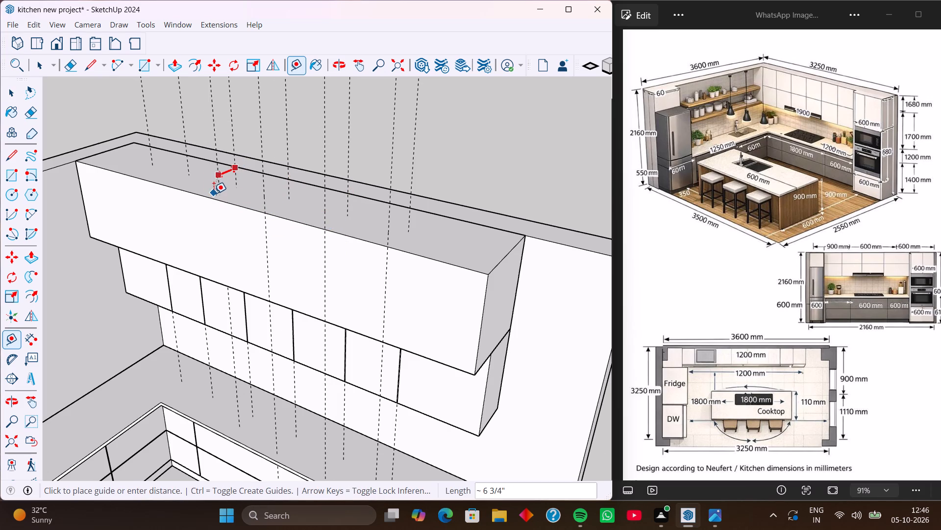
{"action": "left_click", "coordinate": [202, 203]}
{"action": "left_click", "coordinate": [189, 157]}
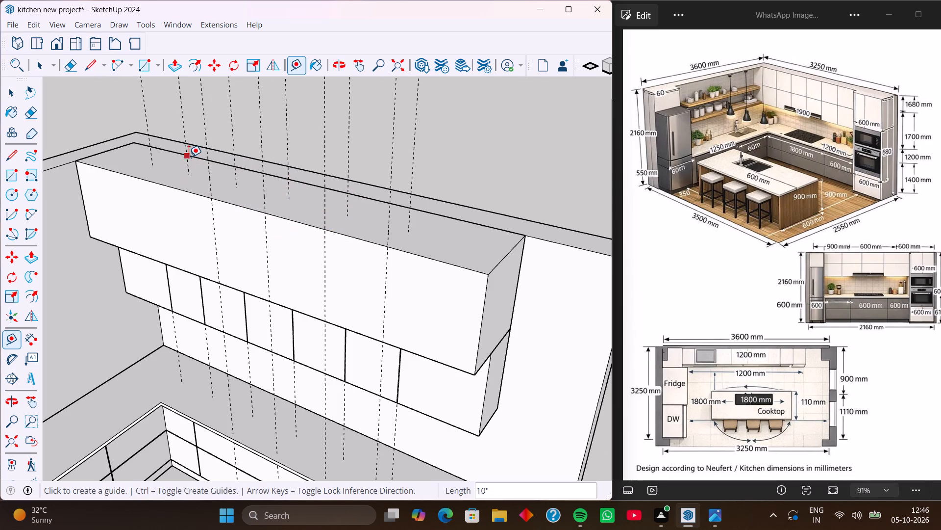
{"action": "key", "text": "Right"}
{"action": "left_click", "coordinate": [164, 194]}
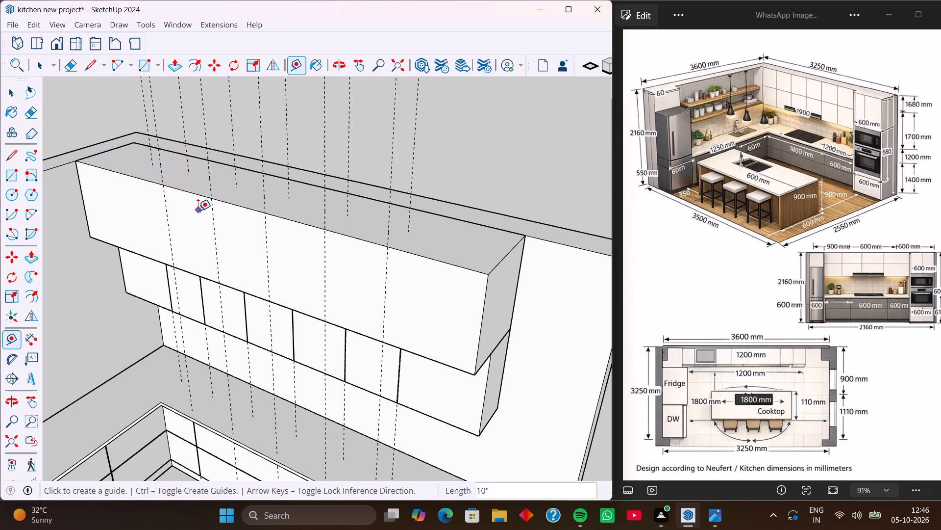
{"action": "middle_click_drag", "start_coordinate": [198, 211], "coordinate": [448, 279], "text": "shift"}
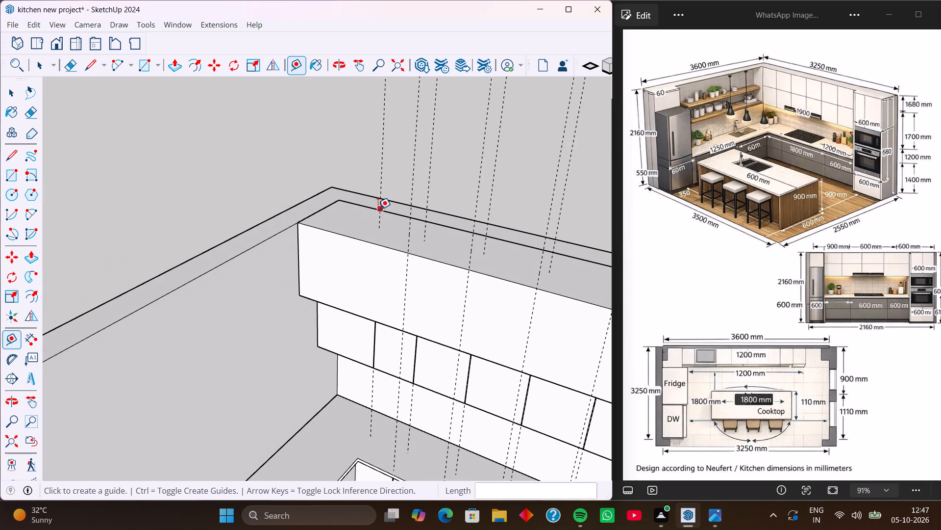
{"action": "left_click", "coordinate": [378, 209]}
{"action": "key", "text": "Right"}
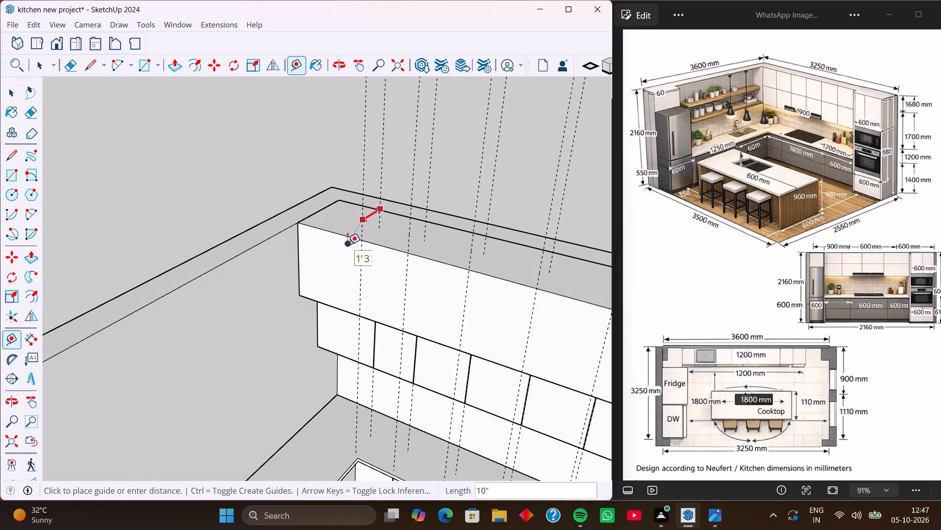
{"action": "left_click", "coordinate": [347, 244]}
Open the upper wall cabinet group for editing and select its front face.
{"action": "middle_click_drag", "start_coordinate": [392, 281], "coordinate": [479, 233]}
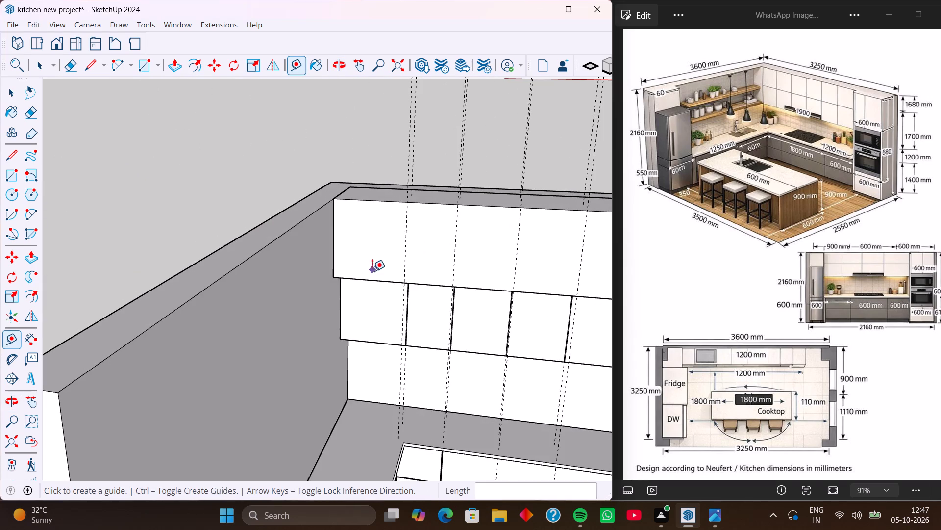
{"action": "scroll", "coordinate": [372, 271], "scroll_direction": "down", "scroll_amount": 5}
{"action": "middle_click_drag", "start_coordinate": [396, 268], "coordinate": [275, 251], "text": "shift"}
{"action": "scroll", "coordinate": [273, 251], "scroll_direction": "up", "scroll_amount": 1, "text": "shift"}
{"action": "middle_click_drag", "start_coordinate": [351, 288], "coordinate": [396, 282]}
{"action": "scroll", "coordinate": [438, 240], "scroll_direction": "up", "scroll_amount": 6}
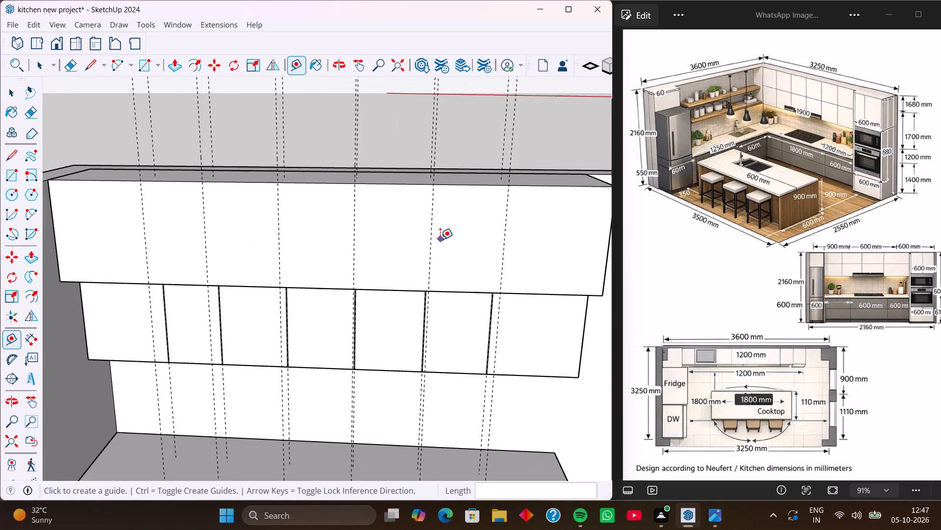
{"action": "scroll", "coordinate": [440, 239], "scroll_direction": "up", "scroll_amount": 3}
{"action": "key", "text": "space"}
{"action": "triple_click", "coordinate": [445, 245]}
{"action": "double_click", "coordinate": [445, 245]}
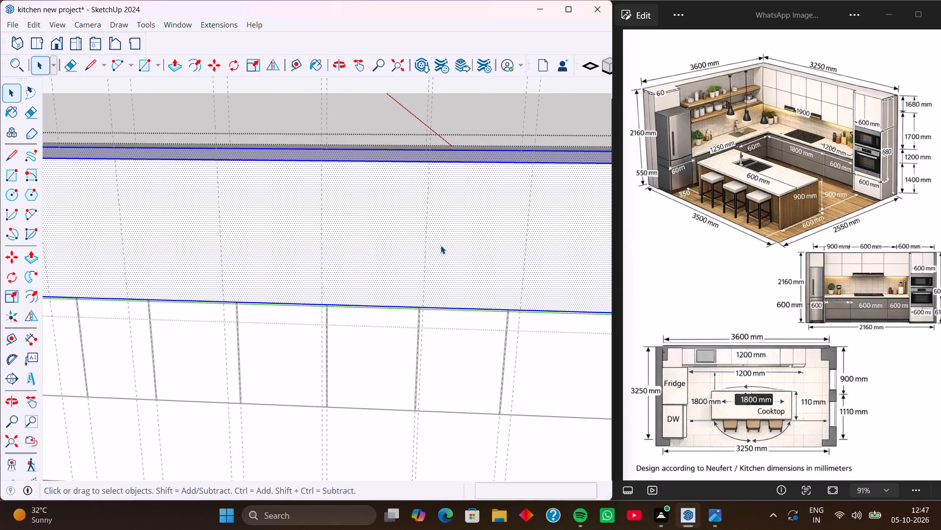
{"action": "left_click", "coordinate": [423, 241]}
Draw three 2' 1 1/2" vertical division lines along the guides nearest the open end, top to bottom edge of the upper cabinet's front face.
{"action": "middle_click_drag", "start_coordinate": [479, 259], "coordinate": [418, 263], "text": "shift"}
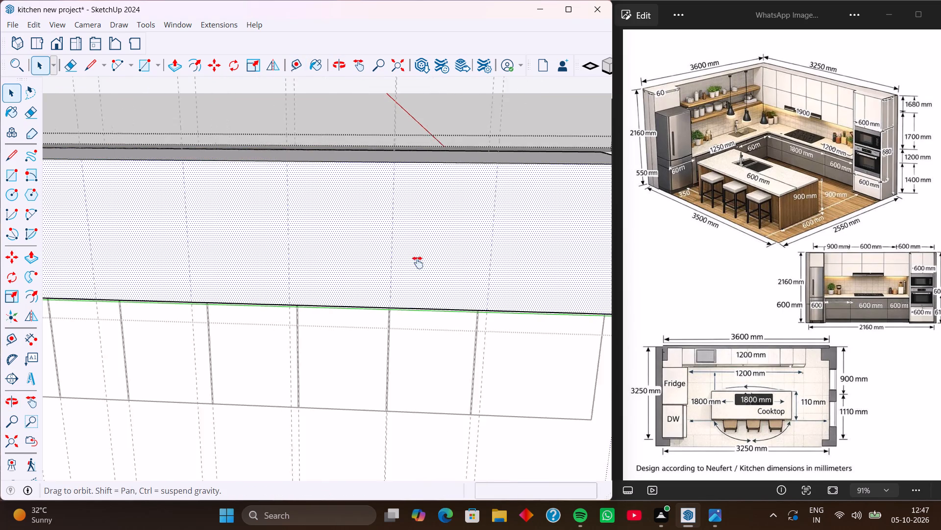
{"action": "middle_click_drag", "start_coordinate": [418, 263], "coordinate": [381, 261], "text": "shift"}
{"action": "middle_click_drag", "start_coordinate": [431, 270], "coordinate": [438, 268]}
{"action": "key", "text": "l"}
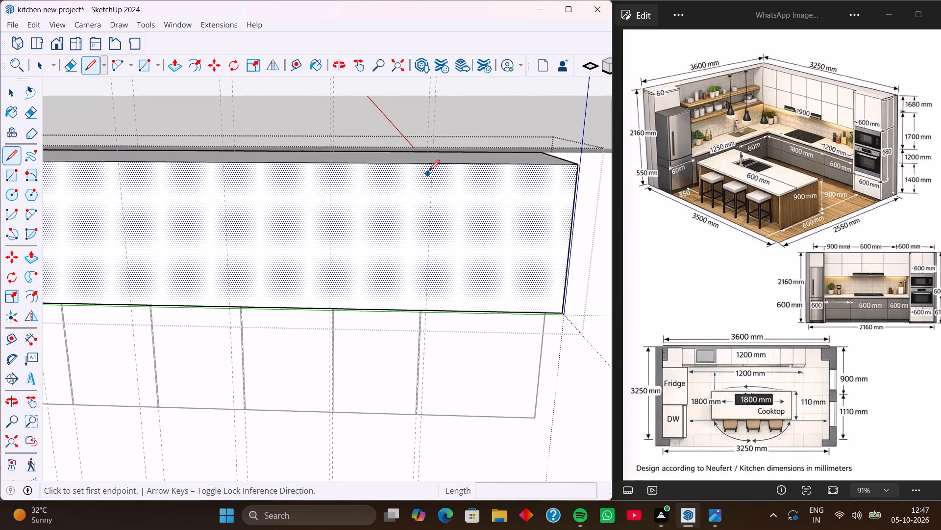
{"action": "left_click", "coordinate": [432, 163]}
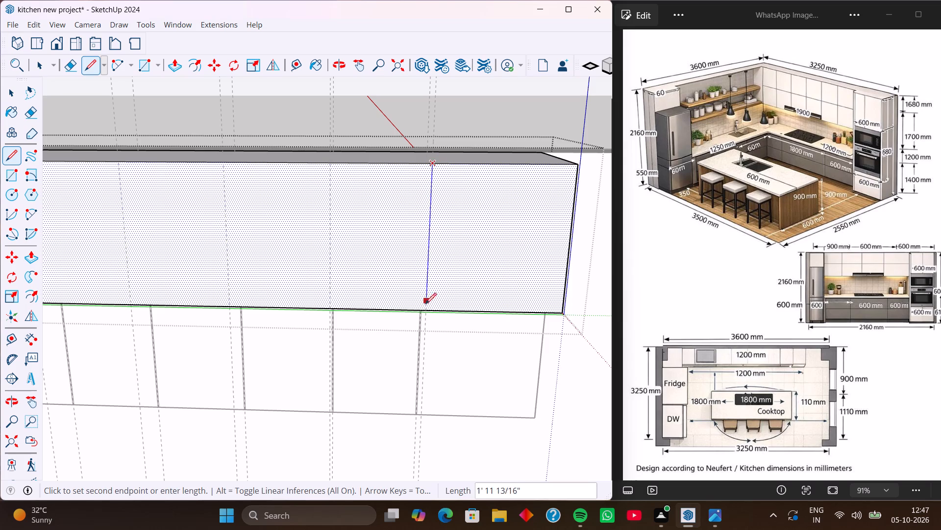
{"action": "left_click", "coordinate": [425, 310]}
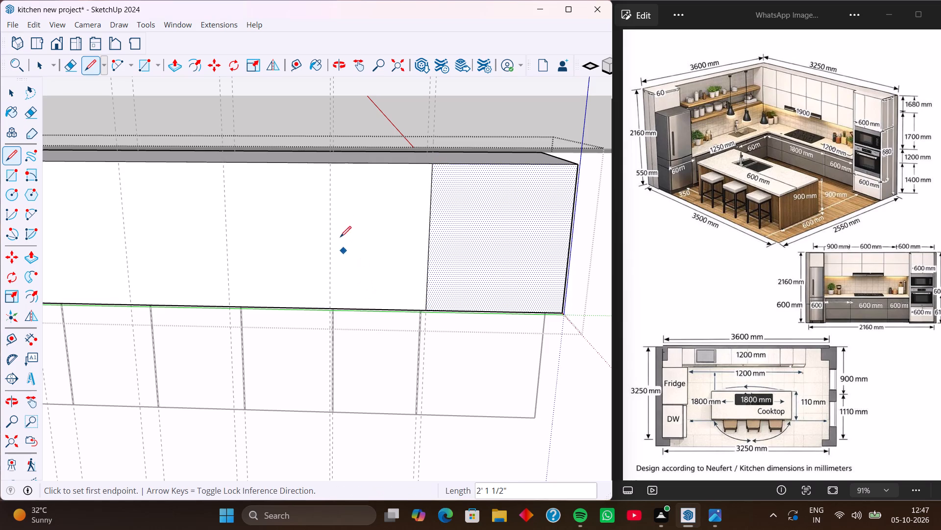
{"action": "left_click", "coordinate": [329, 165]}
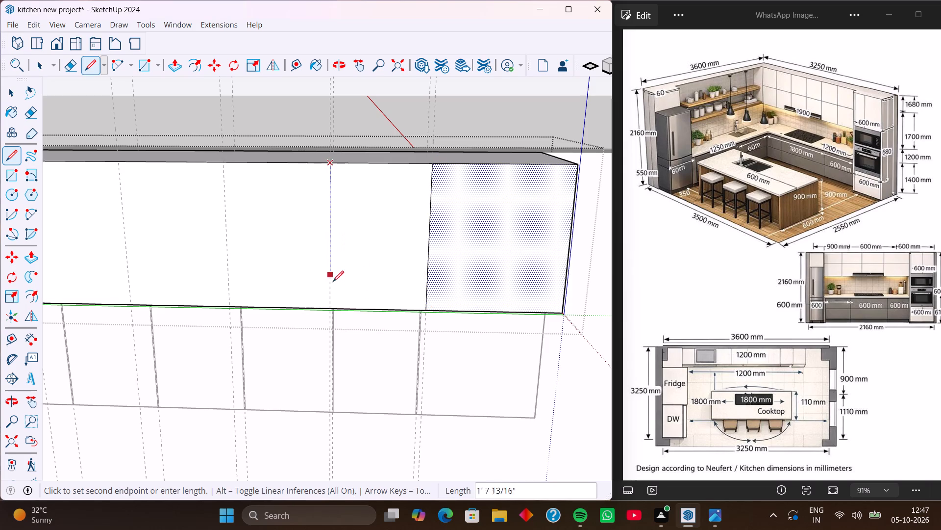
{"action": "left_click", "coordinate": [331, 309]}
{"action": "middle_click_drag", "start_coordinate": [272, 279], "coordinate": [314, 280]}
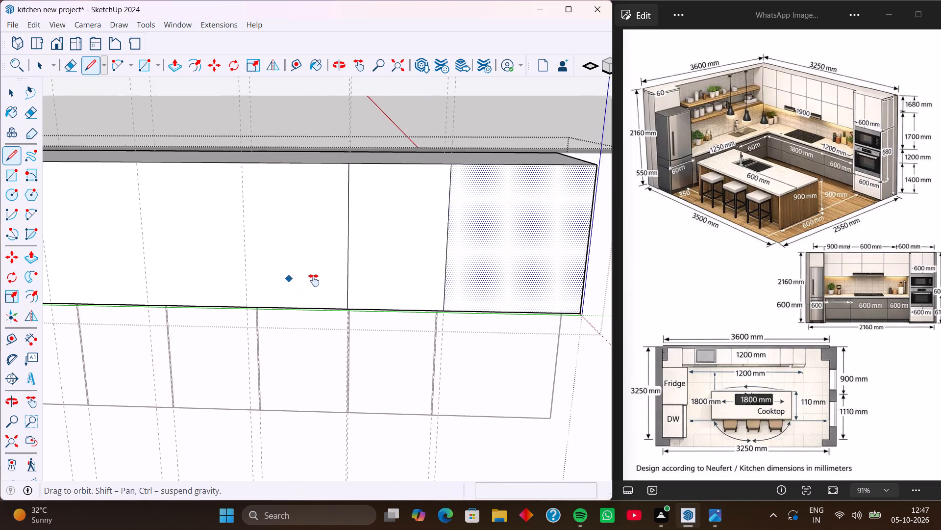
{"action": "middle_click_drag", "start_coordinate": [314, 280], "coordinate": [500, 283]}
{"action": "left_click", "coordinate": [461, 167]}
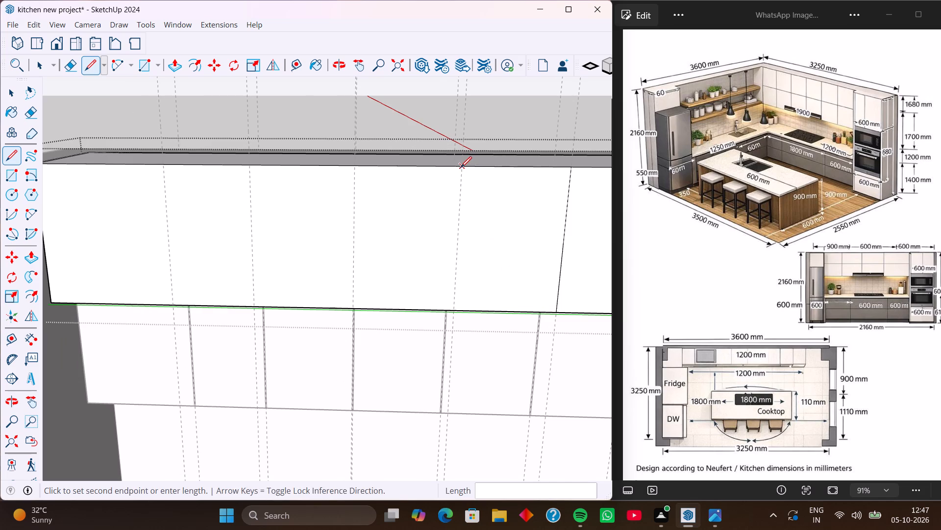
{"action": "left_click", "coordinate": [453, 311]}
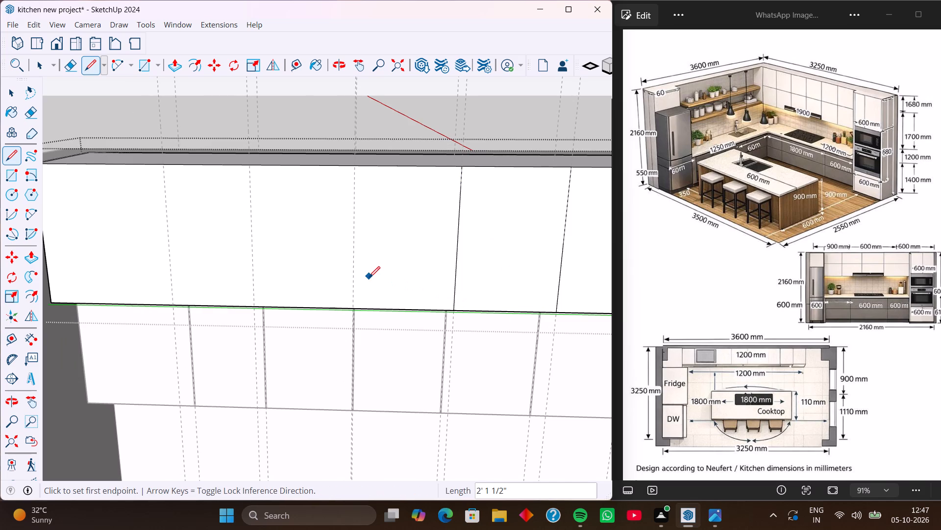
Draw three 2' 1 1/2" vertical division lines along the guides nearest the inner corner, across the full height of the upper cabinet's front face.
{"action": "middle_click_drag", "start_coordinate": [369, 277], "coordinate": [498, 274], "text": "shift"}
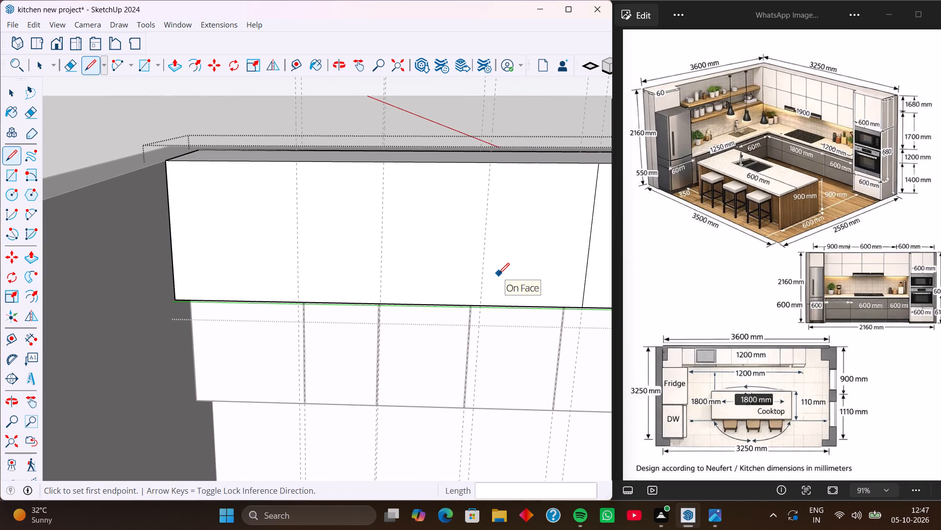
{"action": "left_click", "coordinate": [489, 162]}
{"action": "left_click", "coordinate": [480, 307]}
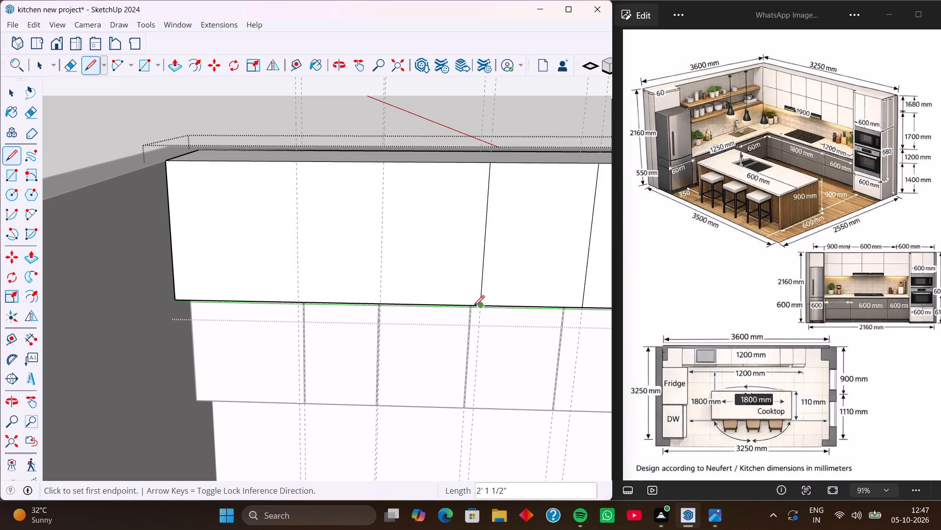
{"action": "left_click", "coordinate": [381, 162]}
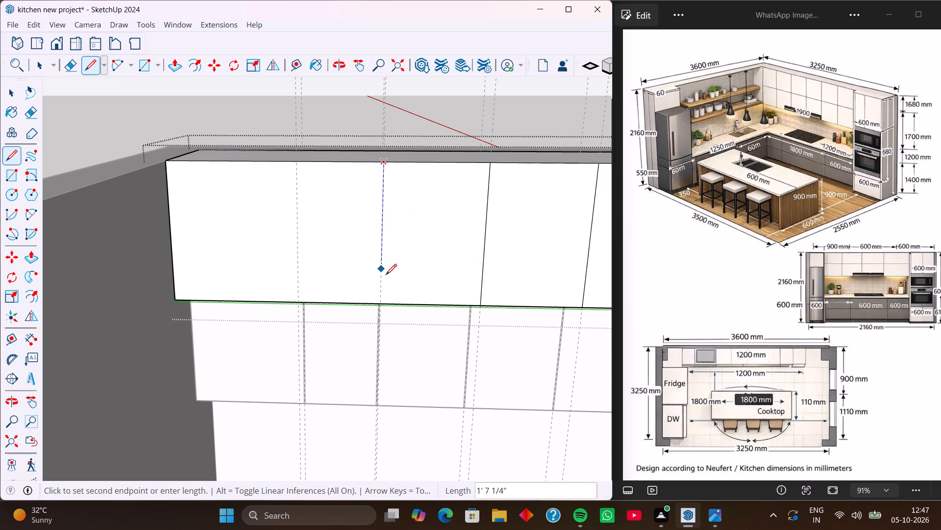
{"action": "left_click", "coordinate": [381, 303]}
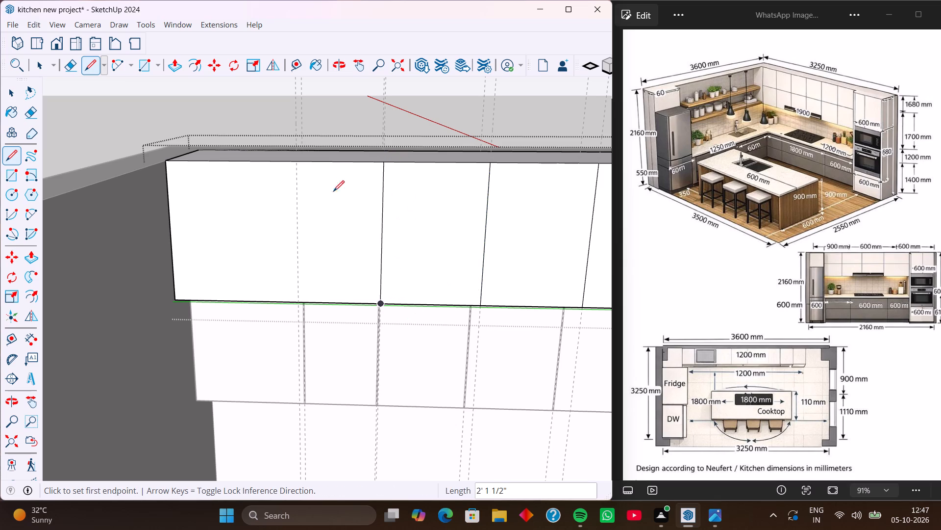
{"action": "left_click", "coordinate": [296, 161]}
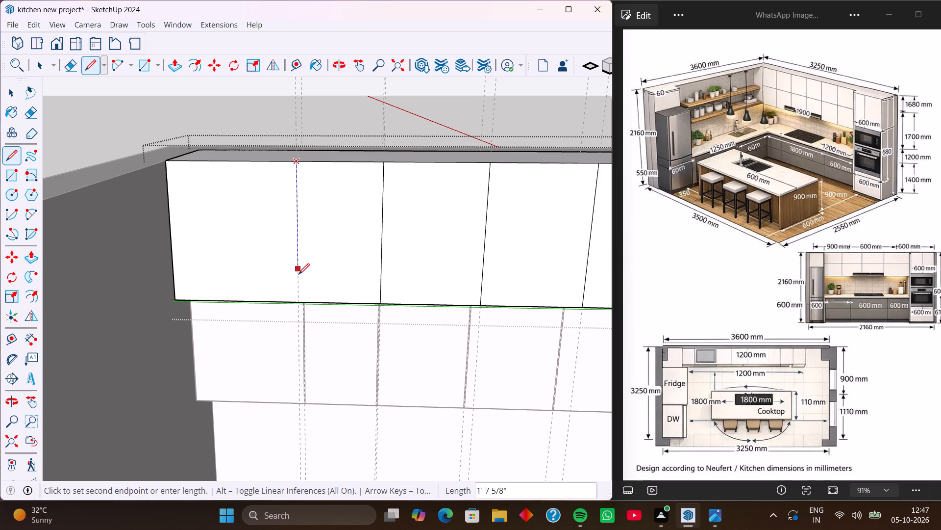
{"action": "left_click", "coordinate": [297, 305]}
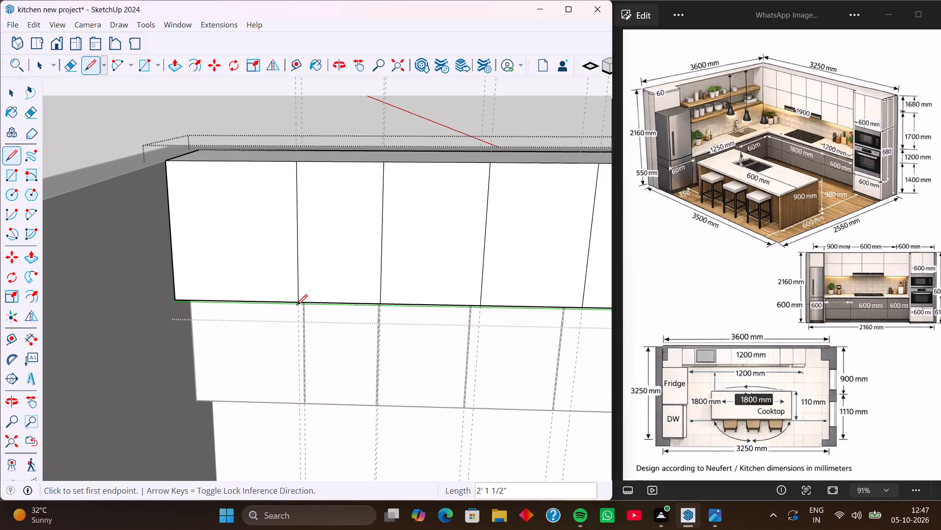
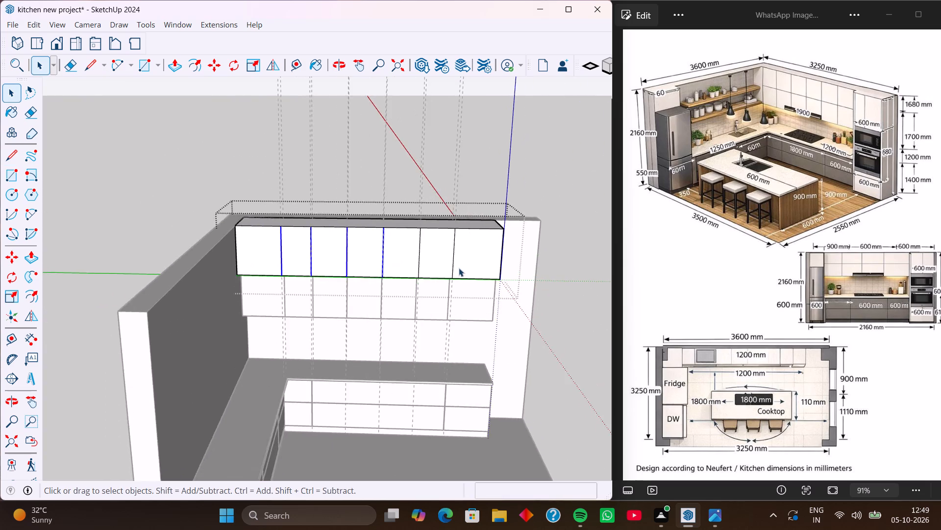
Copy the six vertical door divider lines of the topmost wall cabinets 3 mm toward the run's free end.
{"action": "scroll", "coordinate": [459, 268], "scroll_direction": "up", "scroll_amount": 8}
{"action": "left_click", "coordinate": [446, 257], "text": "shift"}
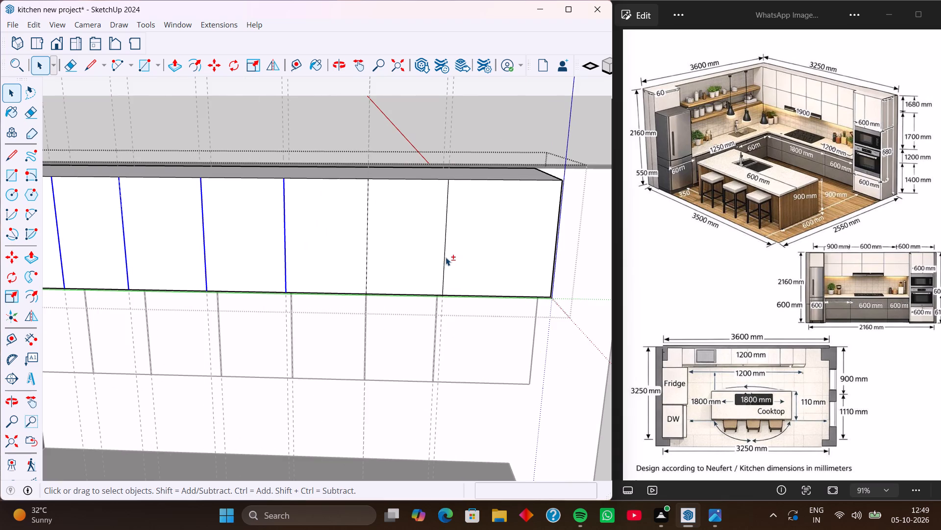
{"action": "left_click", "coordinate": [368, 266], "text": "shift"}
{"action": "scroll", "coordinate": [421, 276], "scroll_direction": "down", "scroll_amount": 2}
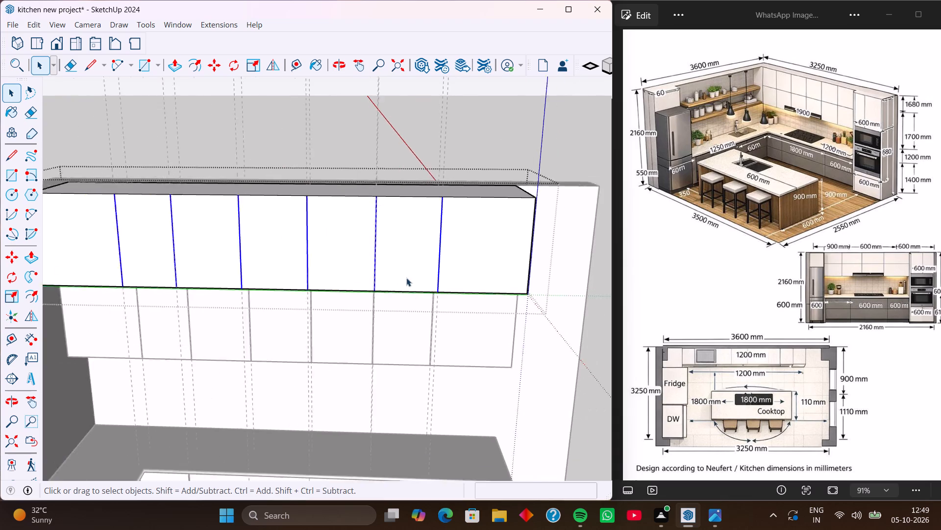
{"action": "scroll", "coordinate": [406, 278], "scroll_direction": "down", "scroll_amount": 2}
{"action": "scroll", "coordinate": [429, 280], "scroll_direction": "up", "scroll_amount": 6}
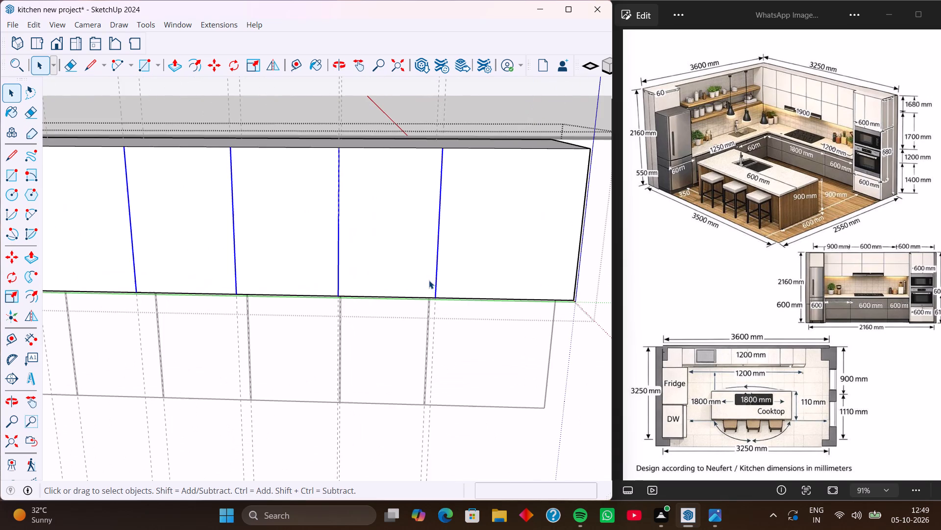
{"action": "key", "text": "m"}
{"action": "left_click", "coordinate": [435, 296]}
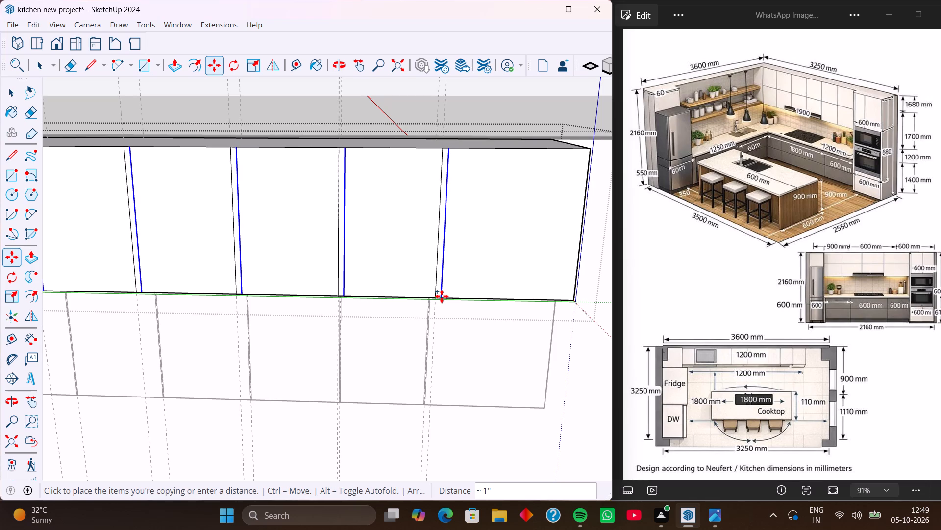
{"action": "key", "text": "3"}
{"action": "type", "text": "mm"}
{"action": "key", "text": "Return"}
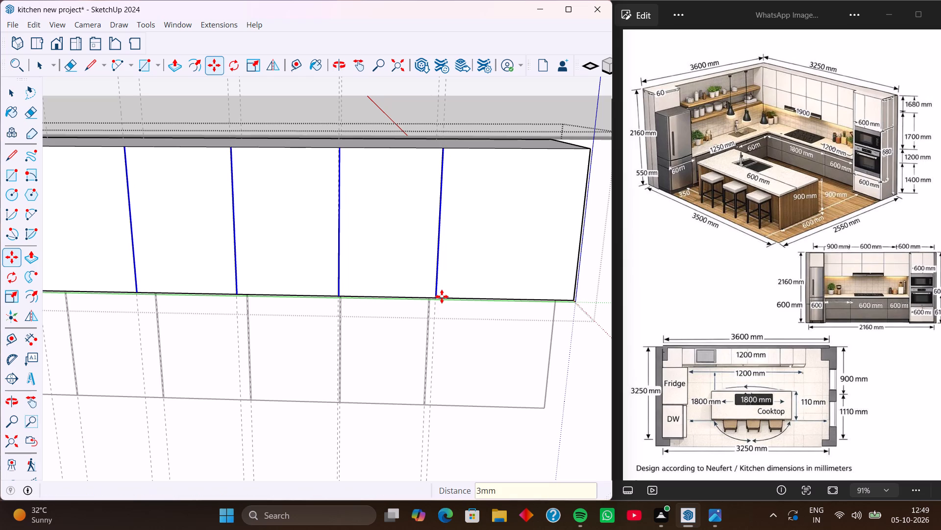
Copy the selected offset divider lines 6 mm back toward the corner, past the original lines.
{"action": "scroll", "coordinate": [442, 296], "scroll_direction": "up", "scroll_amount": 15}
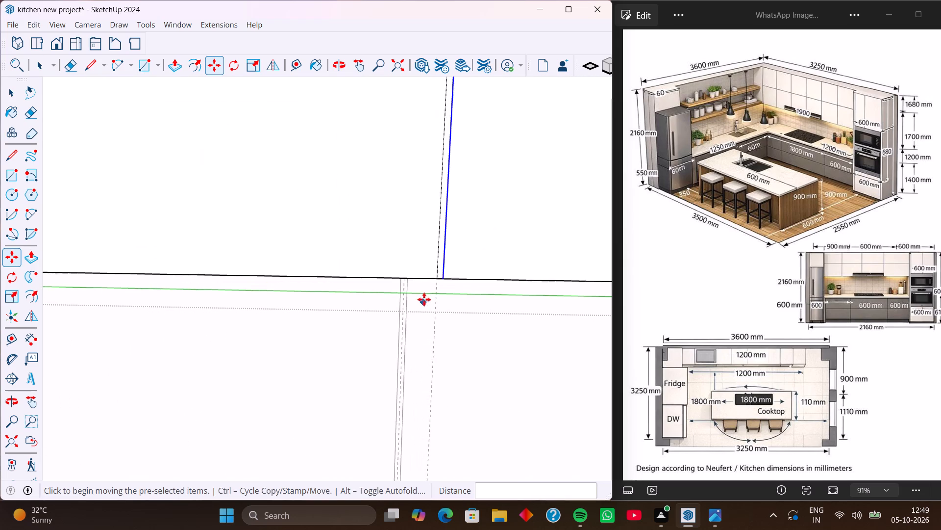
{"action": "scroll", "coordinate": [424, 299], "scroll_direction": "up", "scroll_amount": 6}
{"action": "left_click", "coordinate": [460, 266]}
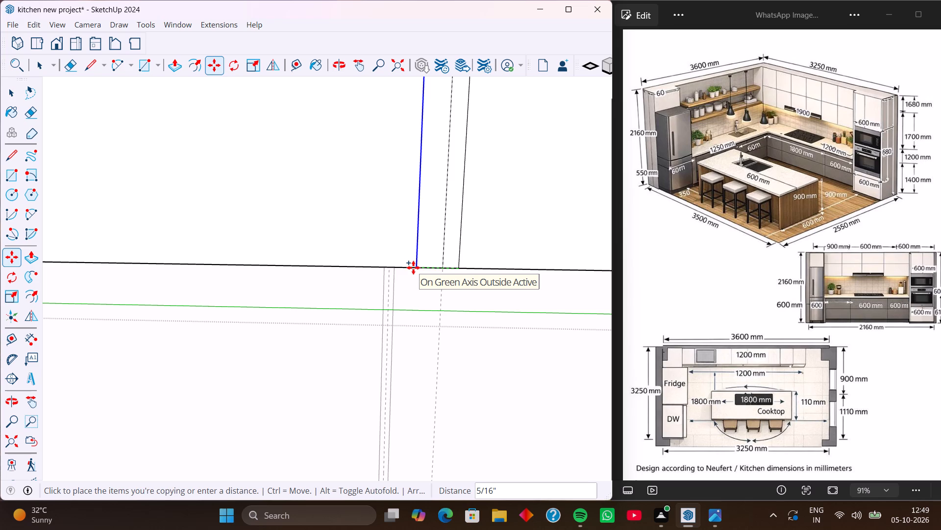
{"action": "type", "text": "6mm"}
{"action": "key", "text": "Return"}
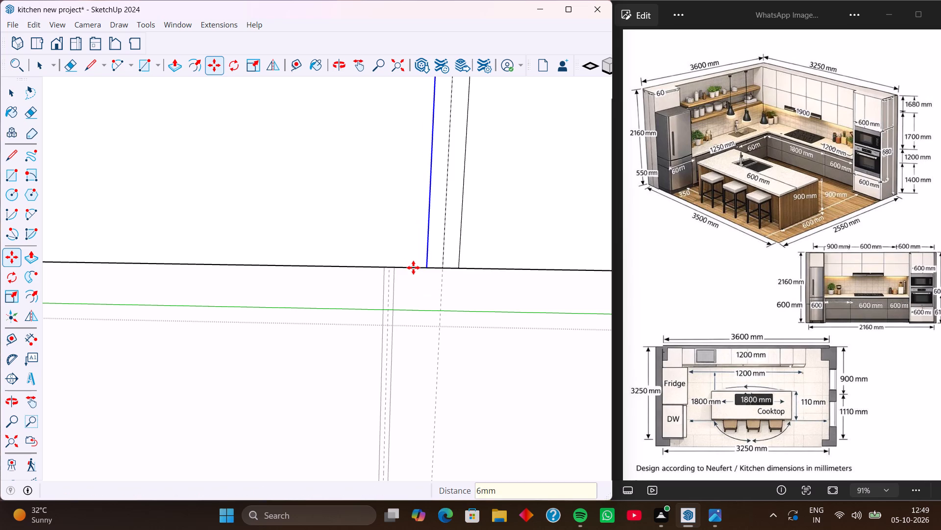
Erase the original centre line between the paired gap lines at the three dividers nearest the free end.
{"action": "key", "text": "e"}
{"action": "left_click", "coordinate": [443, 240]}
{"action": "scroll", "coordinate": [525, 242], "scroll_direction": "down", "scroll_amount": 10}
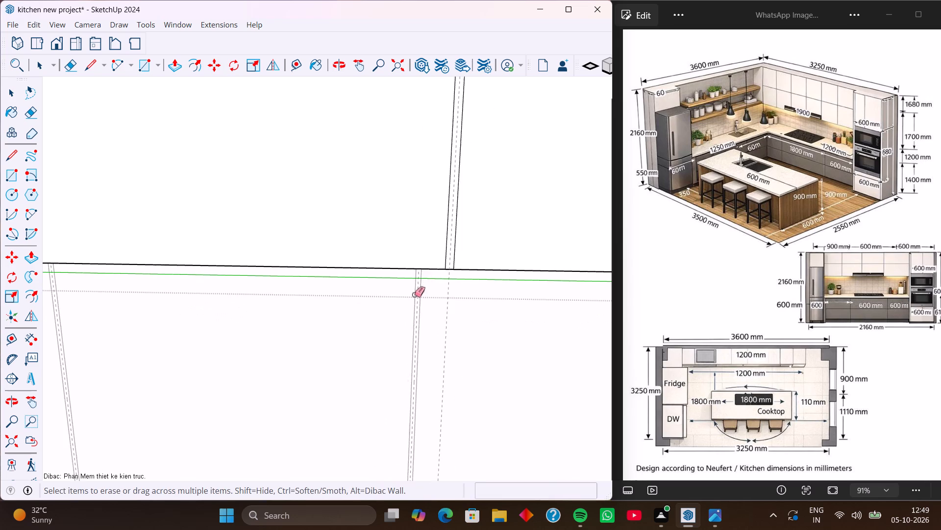
{"action": "scroll", "coordinate": [414, 294], "scroll_direction": "down", "scroll_amount": 6}
{"action": "middle_click_drag", "start_coordinate": [247, 257], "coordinate": [531, 272], "text": "shift"}
{"action": "scroll", "coordinate": [494, 237], "scroll_direction": "up", "scroll_amount": 11}
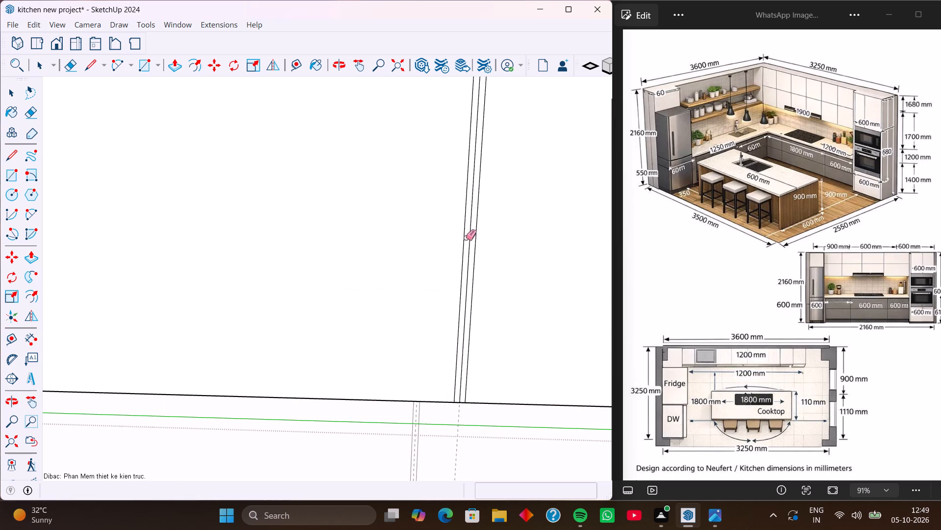
{"action": "left_click", "coordinate": [469, 245]}
{"action": "scroll", "coordinate": [559, 247], "scroll_direction": "down", "scroll_amount": 5}
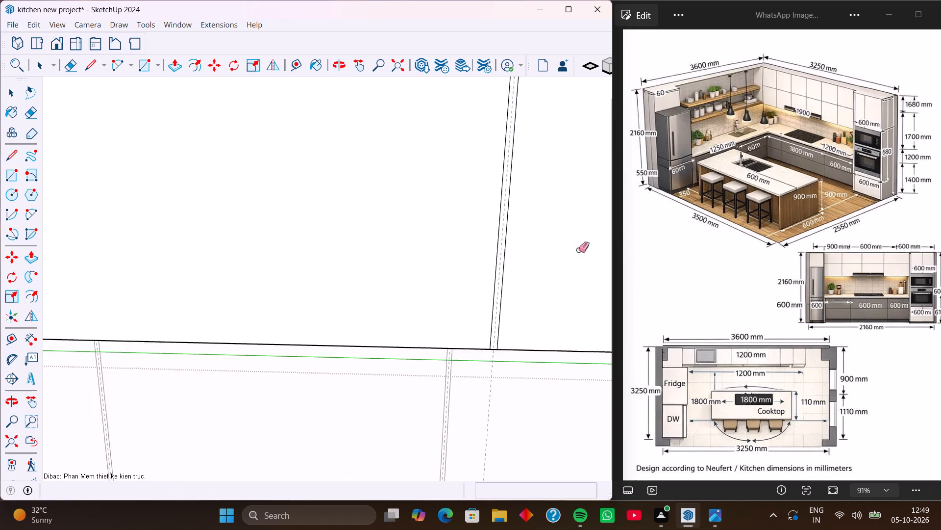
{"action": "scroll", "coordinate": [578, 250], "scroll_direction": "down", "scroll_amount": 13}
{"action": "scroll", "coordinate": [356, 245], "scroll_direction": "up", "scroll_amount": 6}
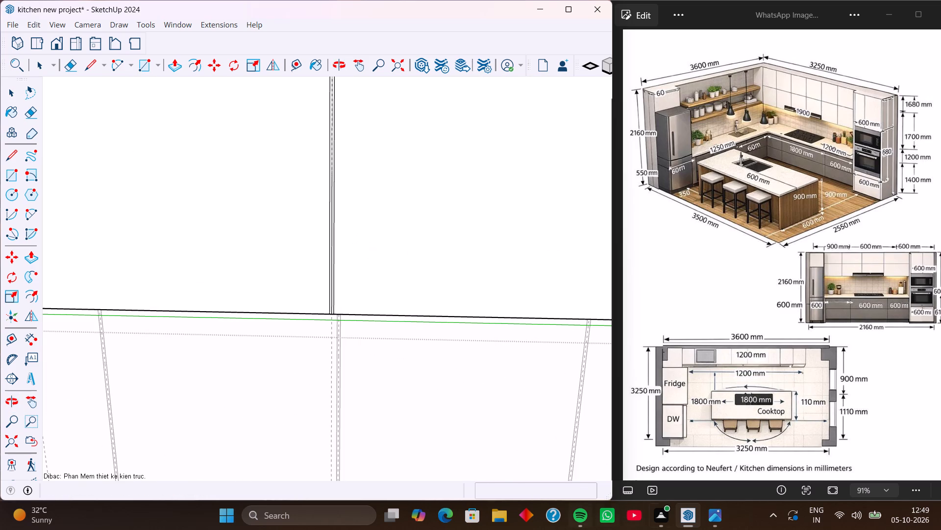
{"action": "scroll", "coordinate": [321, 213], "scroll_direction": "up", "scroll_amount": 12}
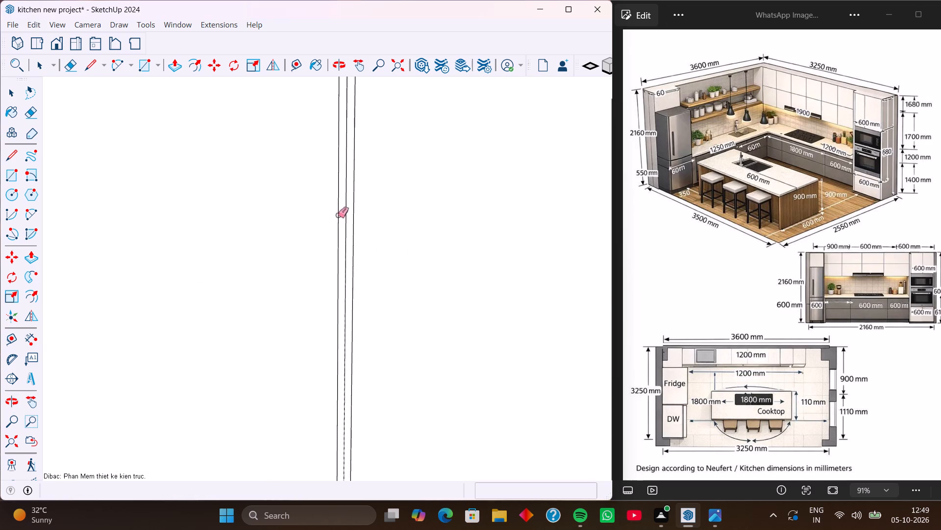
{"action": "scroll", "coordinate": [338, 215], "scroll_direction": "up", "scroll_amount": 2}
{"action": "left_click", "coordinate": [347, 224]}
{"action": "scroll", "coordinate": [377, 215], "scroll_direction": "down", "scroll_amount": 10}
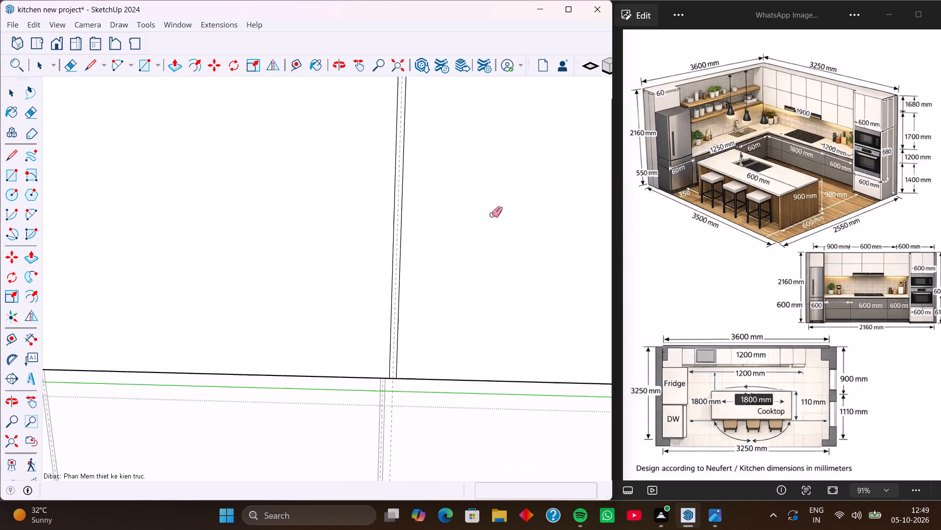
Erase the original centre lines at the remaining three dividers and close the topmost cabinet group.
{"action": "scroll", "coordinate": [492, 214], "scroll_direction": "down", "scroll_amount": 12}
{"action": "scroll", "coordinate": [350, 208], "scroll_direction": "down", "scroll_amount": 4}
{"action": "scroll", "coordinate": [300, 190], "scroll_direction": "up", "scroll_amount": 8}
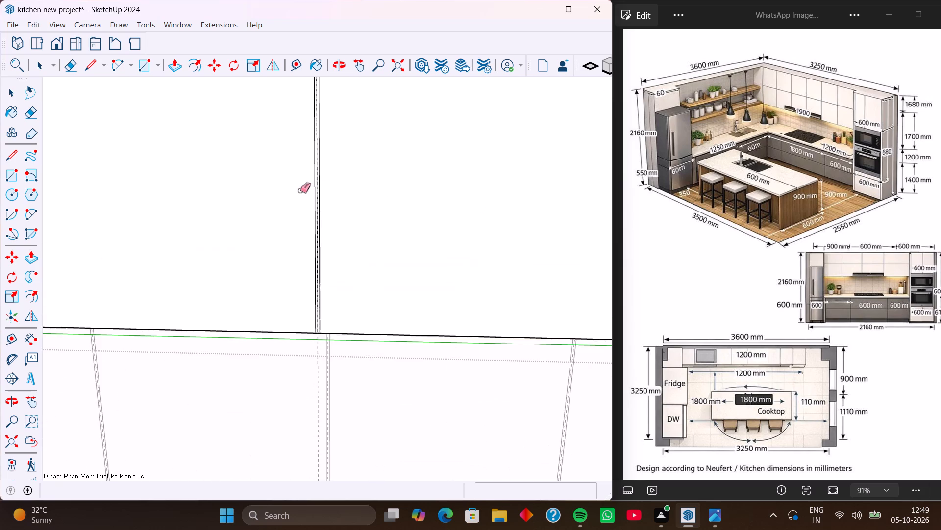
{"action": "scroll", "coordinate": [300, 190], "scroll_direction": "up", "scroll_amount": 16}
{"action": "left_click", "coordinate": [333, 188]}
{"action": "scroll", "coordinate": [340, 191], "scroll_direction": "down", "scroll_amount": 3}
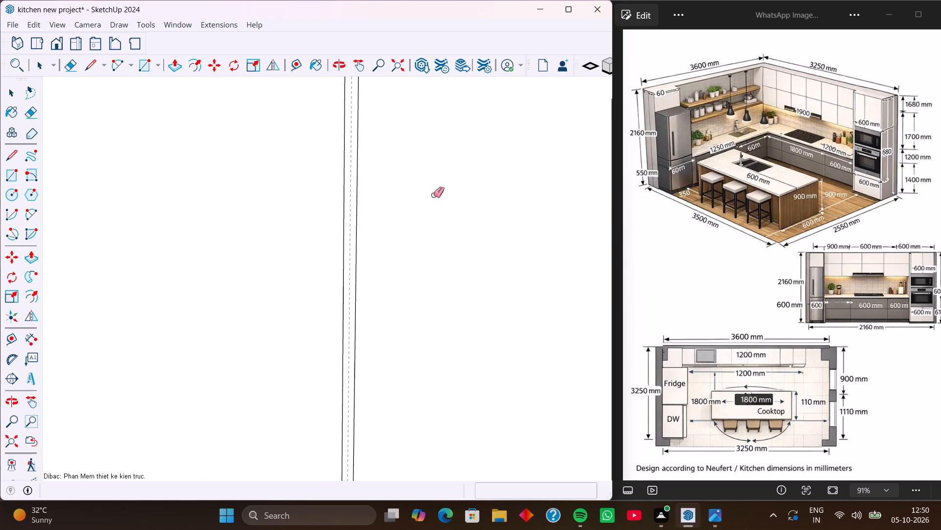
{"action": "scroll", "coordinate": [433, 195], "scroll_direction": "down", "scroll_amount": 20}
{"action": "scroll", "coordinate": [433, 195], "scroll_direction": "down", "scroll_amount": 3}
{"action": "scroll", "coordinate": [329, 189], "scroll_direction": "up", "scroll_amount": 5}
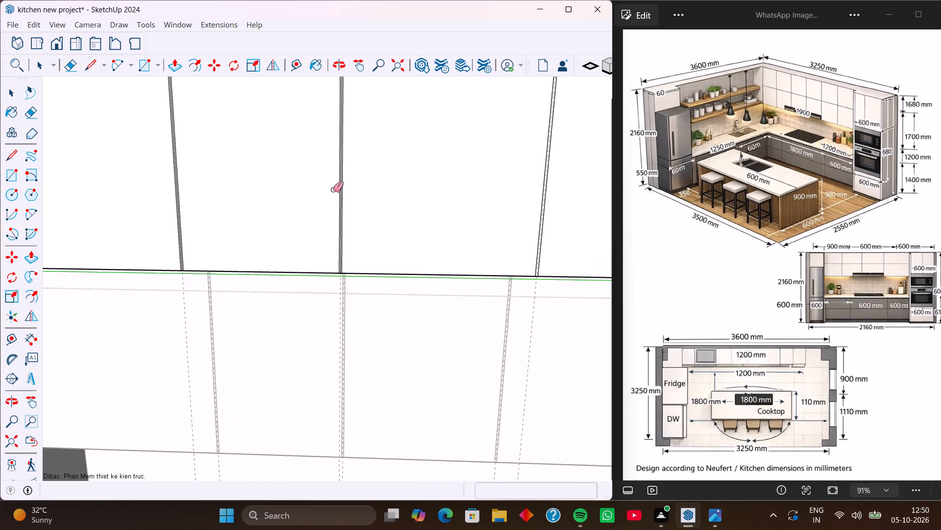
{"action": "scroll", "coordinate": [333, 189], "scroll_direction": "up", "scroll_amount": 14}
{"action": "left_click", "coordinate": [349, 182]}
{"action": "scroll", "coordinate": [409, 179], "scroll_direction": "down", "scroll_amount": 9}
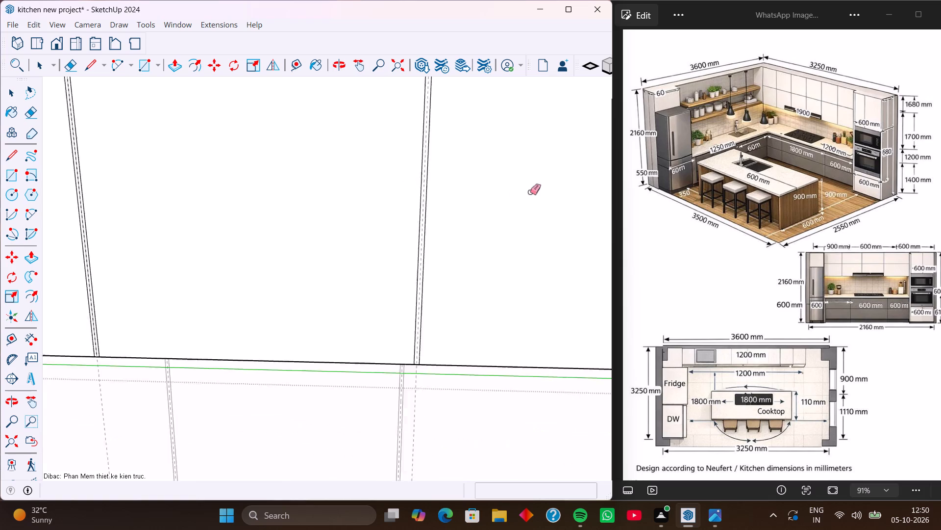
{"action": "scroll", "coordinate": [530, 192], "scroll_direction": "down", "scroll_amount": 7}
{"action": "scroll", "coordinate": [247, 187], "scroll_direction": "up", "scroll_amount": 20}
{"action": "scroll", "coordinate": [247, 187], "scroll_direction": "up", "scroll_amount": 1}
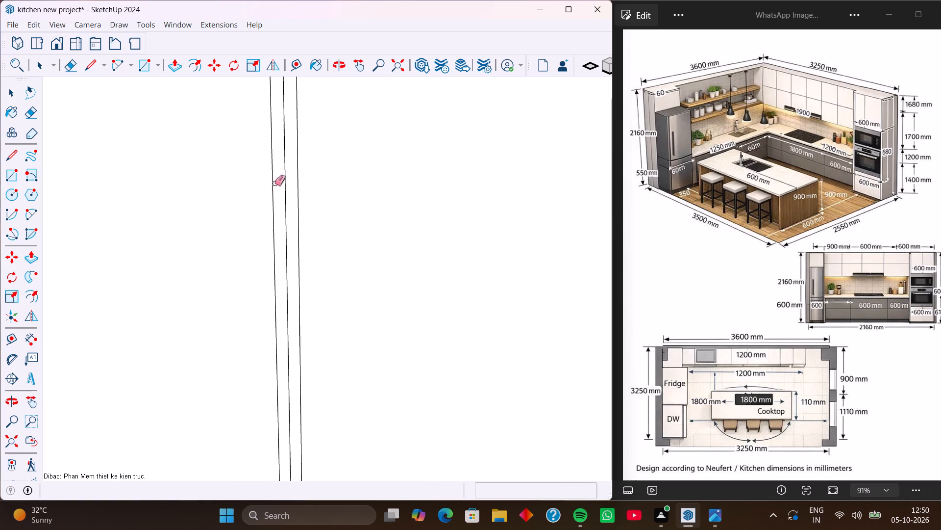
{"action": "left_click", "coordinate": [288, 193]}
{"action": "scroll", "coordinate": [337, 189], "scroll_direction": "down", "scroll_amount": 8}
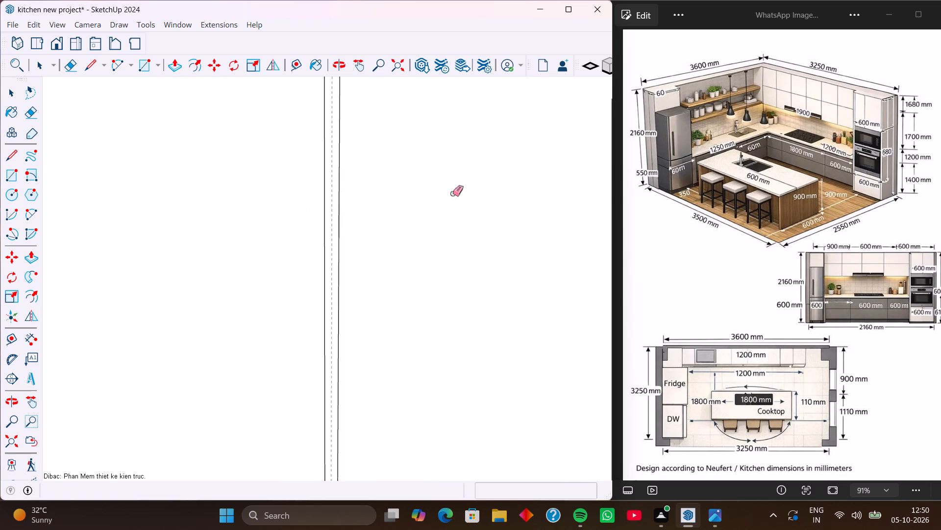
{"action": "scroll", "coordinate": [452, 193], "scroll_direction": "down", "scroll_amount": 18}
{"action": "scroll", "coordinate": [377, 199], "scroll_direction": "down", "scroll_amount": 11}
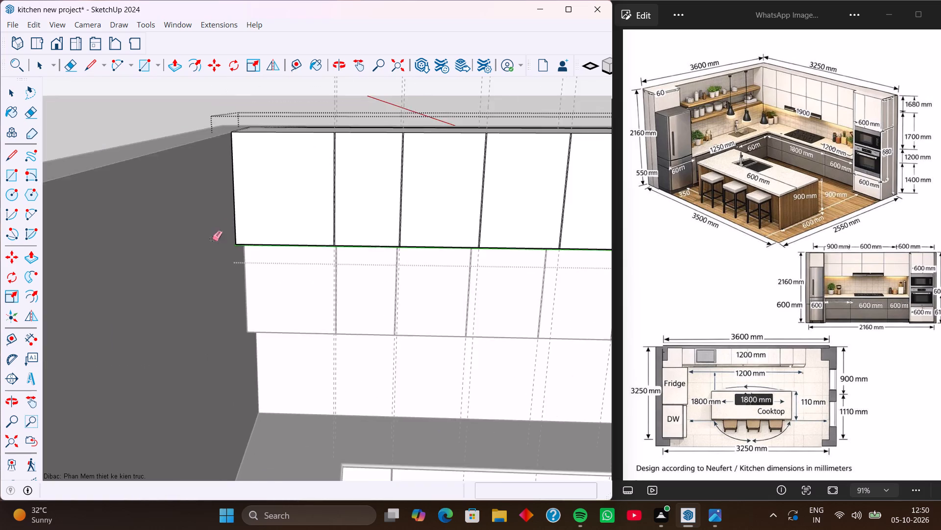
{"action": "scroll", "coordinate": [212, 238], "scroll_direction": "down", "scroll_amount": 4}
{"action": "key", "text": "space"}
{"action": "left_click", "coordinate": [135, 107]}
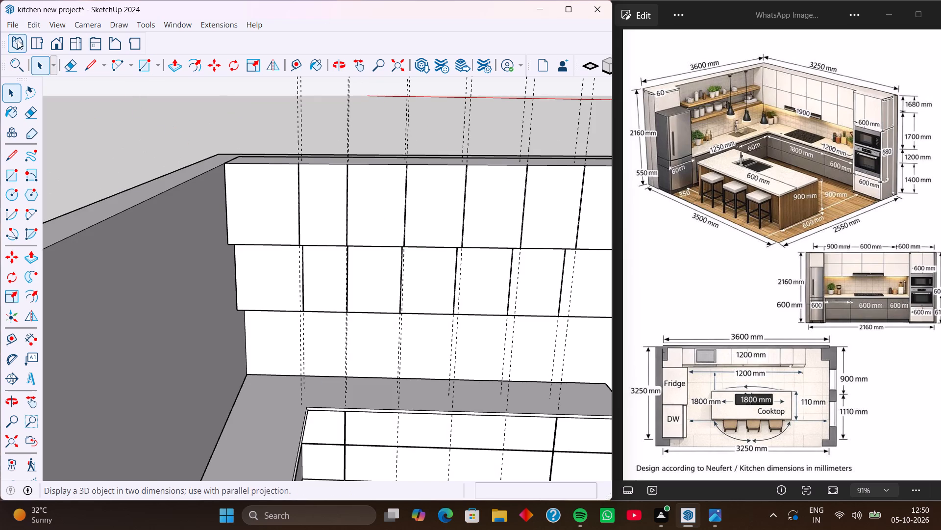
Delete all guide lines from the model.
{"action": "left_click", "coordinate": [35, 25]}
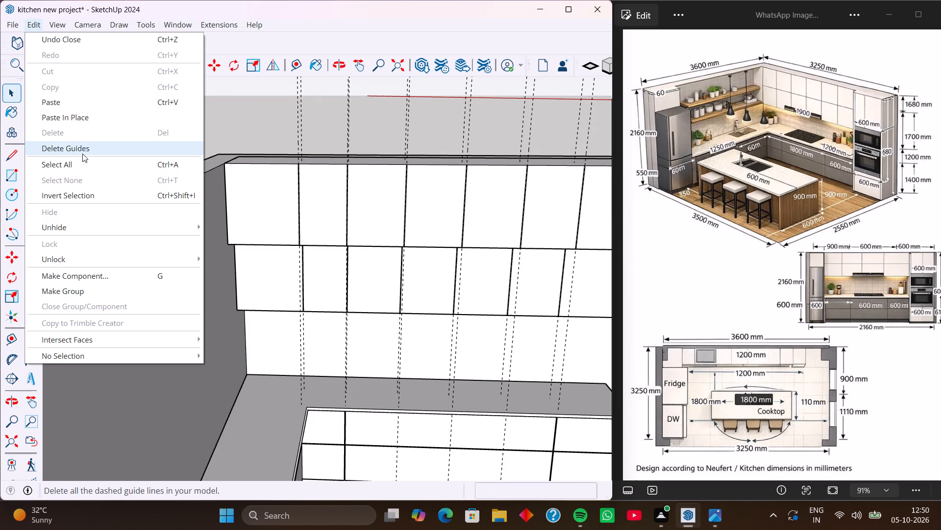
{"action": "left_click", "coordinate": [85, 152]}
{"action": "scroll", "coordinate": [186, 258], "scroll_direction": "down", "scroll_amount": 6}
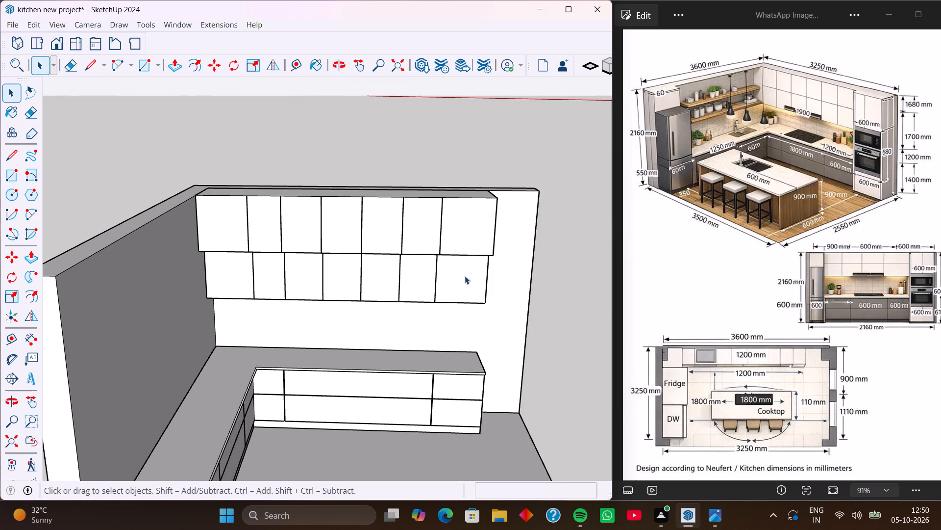
Examine the door gaps on both rows of wall cabinets from below and from the front.
{"action": "middle_click_drag", "start_coordinate": [468, 273], "coordinate": [467, 213]}
{"action": "scroll", "coordinate": [440, 281], "scroll_direction": "up", "scroll_amount": 12}
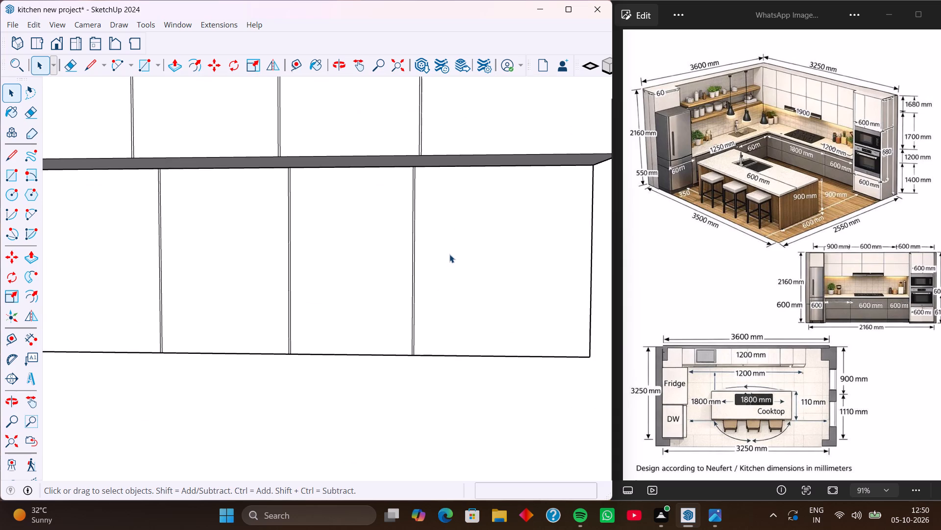
{"action": "middle_click_drag", "start_coordinate": [449, 254], "coordinate": [378, 249]}
{"action": "middle_click_drag", "start_coordinate": [338, 252], "coordinate": [264, 254]}
{"action": "middle_click_drag", "start_coordinate": [170, 258], "coordinate": [279, 239]}
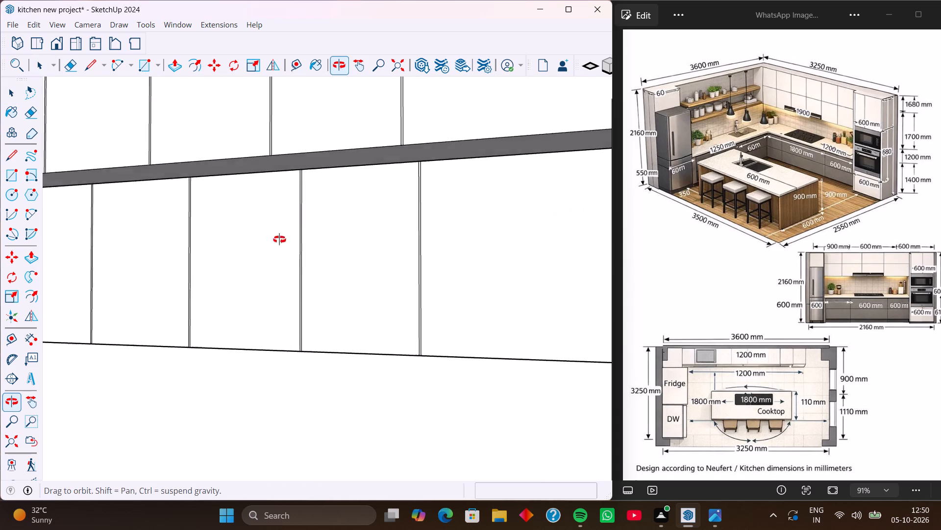
{"action": "middle_click_drag", "start_coordinate": [279, 239], "coordinate": [349, 241]}
{"action": "scroll", "coordinate": [353, 242], "scroll_direction": "up", "scroll_amount": 1}
{"action": "scroll", "coordinate": [353, 240], "scroll_direction": "down", "scroll_amount": 3}
{"action": "middle_click_drag", "start_coordinate": [388, 184], "coordinate": [391, 310]}
{"action": "scroll", "coordinate": [364, 239], "scroll_direction": "down", "scroll_amount": 4}
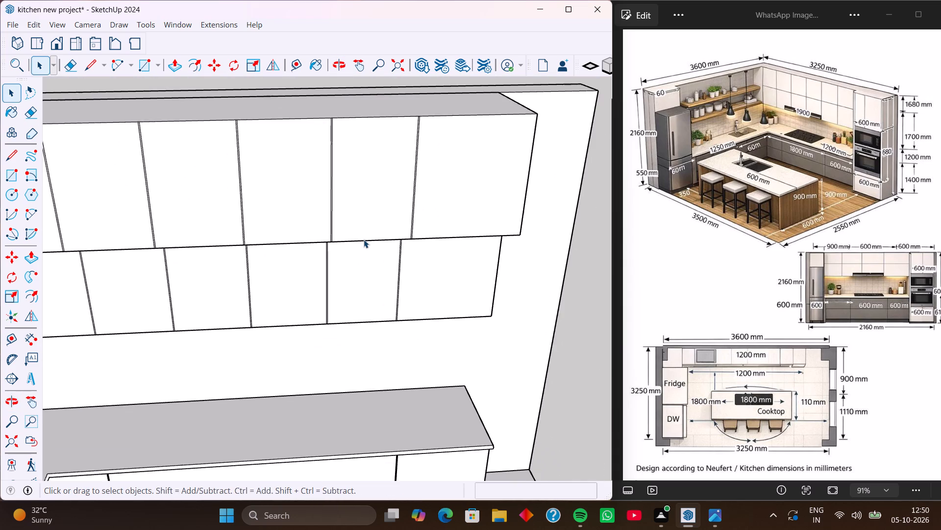
{"action": "scroll", "coordinate": [364, 239], "scroll_direction": "down", "scroll_amount": 1}
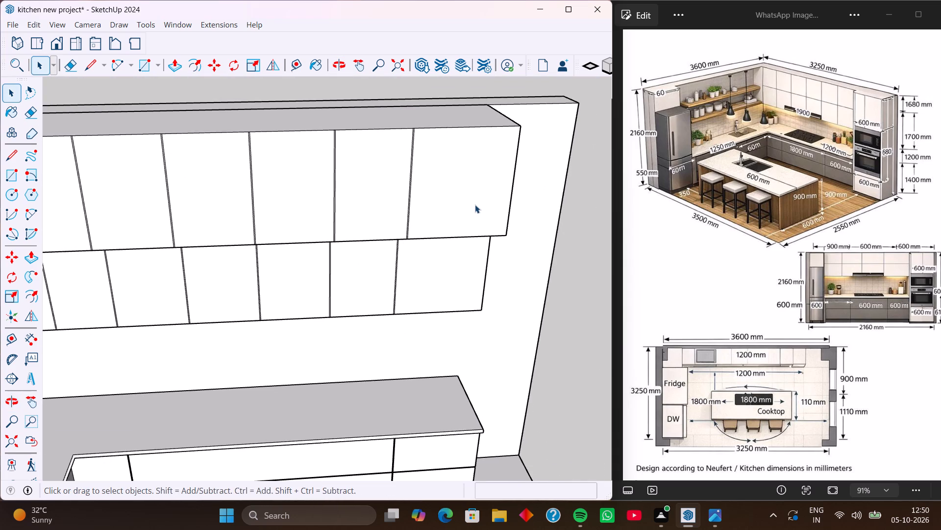
Open the topmost cabinet group, select the free-end door face, and measure the depth of the cabinet's end panel.
{"action": "left_click", "coordinate": [475, 205]}
{"action": "double_click", "coordinate": [475, 205]}
{"action": "left_click", "coordinate": [459, 202]}
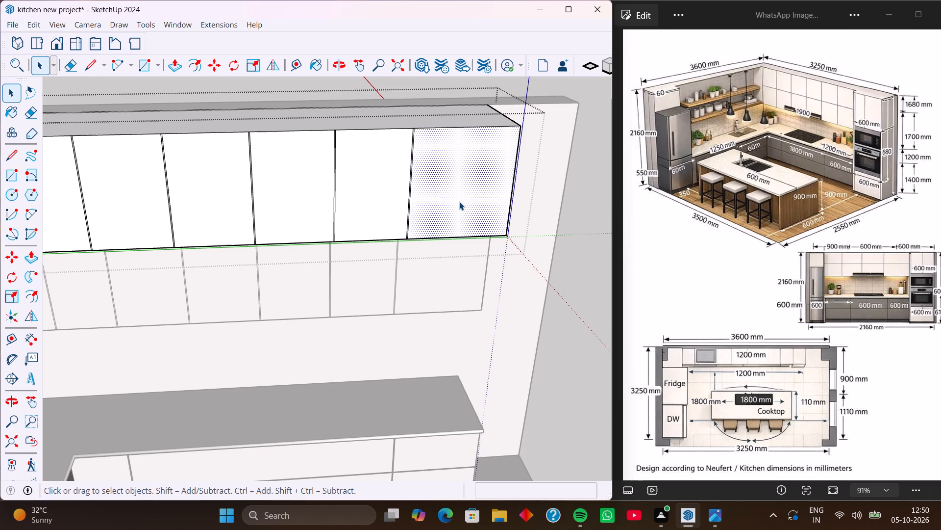
{"action": "middle_click_drag", "start_coordinate": [459, 202], "coordinate": [293, 180]}
{"action": "middle_click_drag", "start_coordinate": [470, 219], "coordinate": [339, 216]}
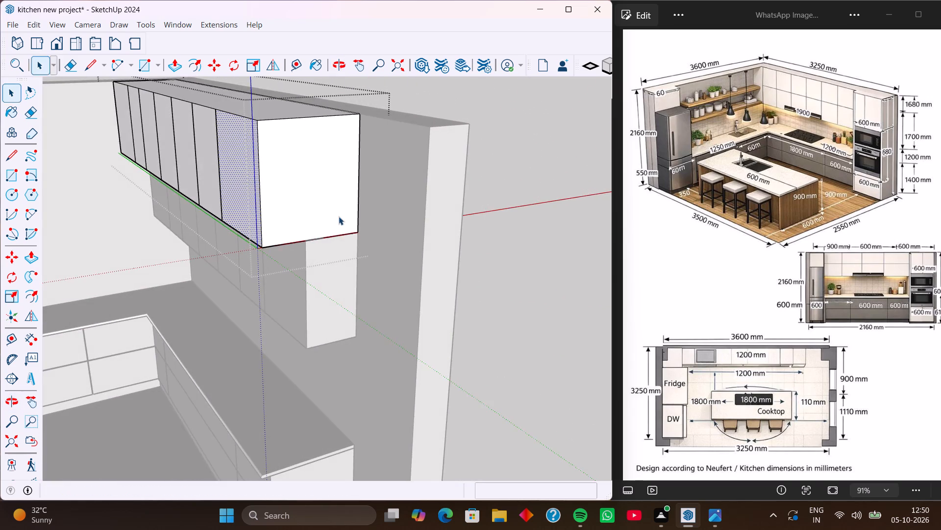
{"action": "middle_click_drag", "start_coordinate": [339, 216], "coordinate": [324, 214]}
{"action": "scroll", "coordinate": [324, 214], "scroll_direction": "up", "scroll_amount": 1}
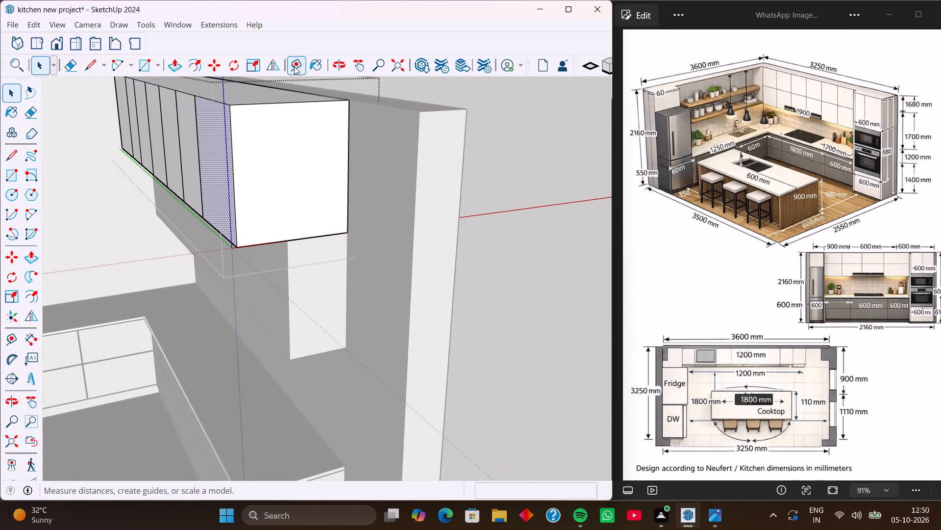
{"action": "left_click", "coordinate": [299, 64]}
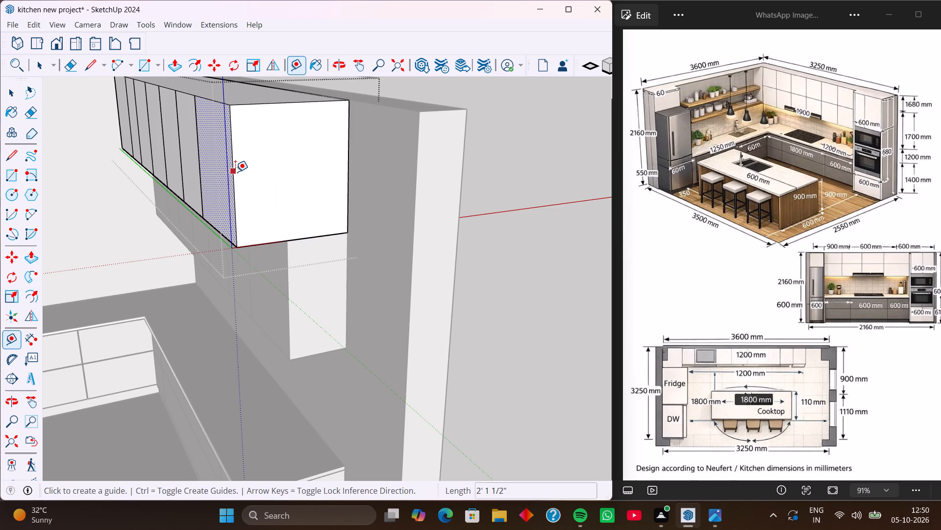
{"action": "left_click", "coordinate": [235, 172]}
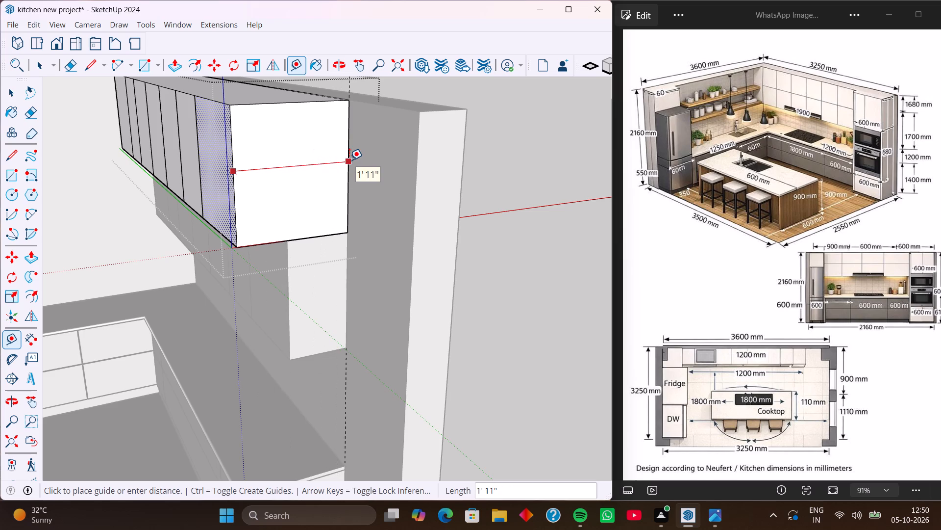
{"action": "key", "text": "space"}
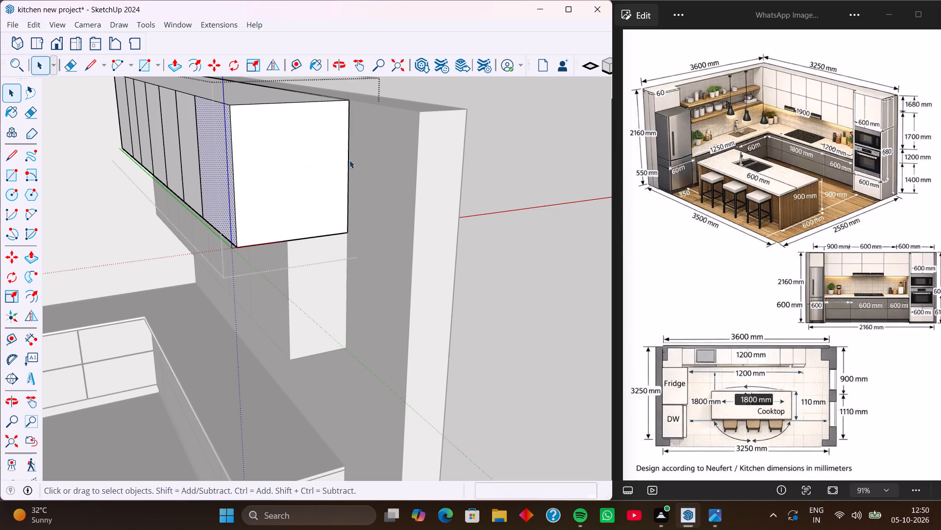
Pull the topmost cabinet group's free-end door face out 1" and repeat the same offset on the adjacent door.
{"action": "middle_click_drag", "start_coordinate": [248, 201], "coordinate": [389, 224]}
{"action": "middle_click_drag", "start_coordinate": [229, 197], "coordinate": [306, 195]}
{"action": "key", "text": "p"}
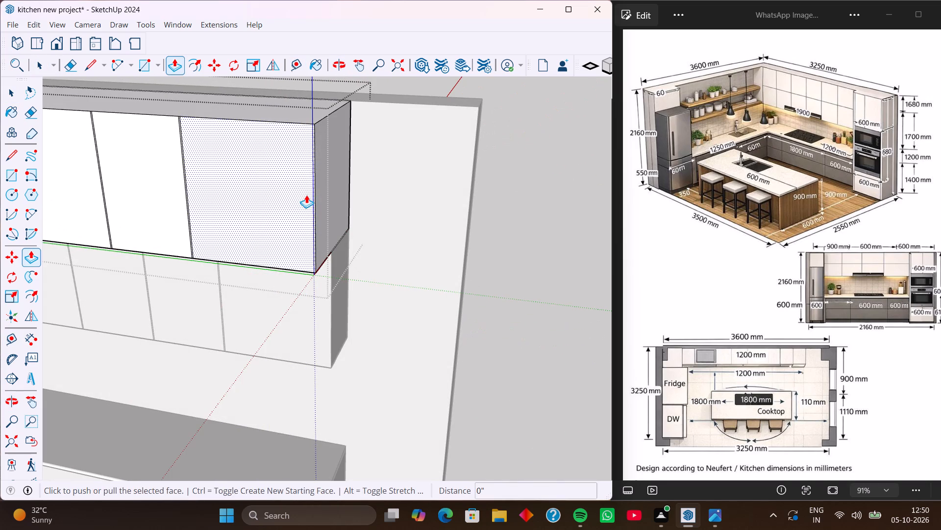
{"action": "left_click", "coordinate": [306, 195]}
{"action": "key", "text": "1"}
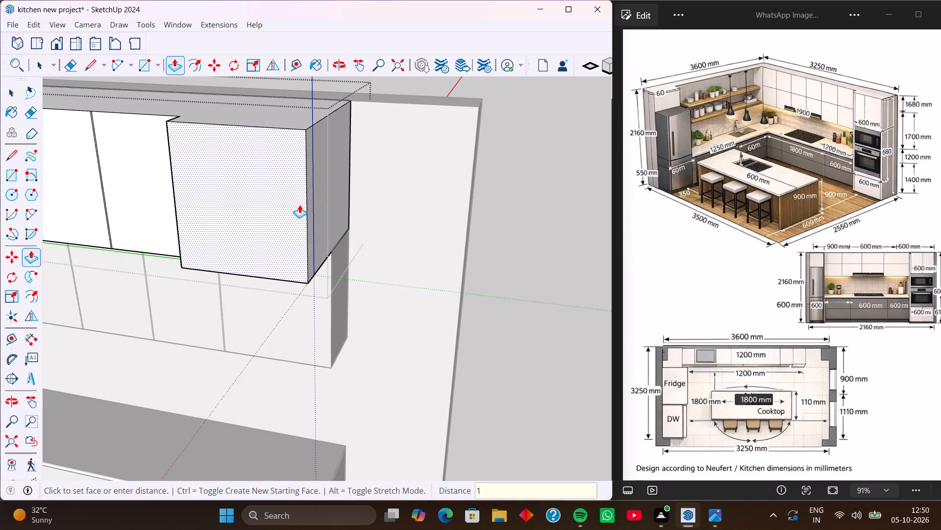
{"action": "key", "text": "Return"}
{"action": "double_click", "coordinate": [143, 181]}
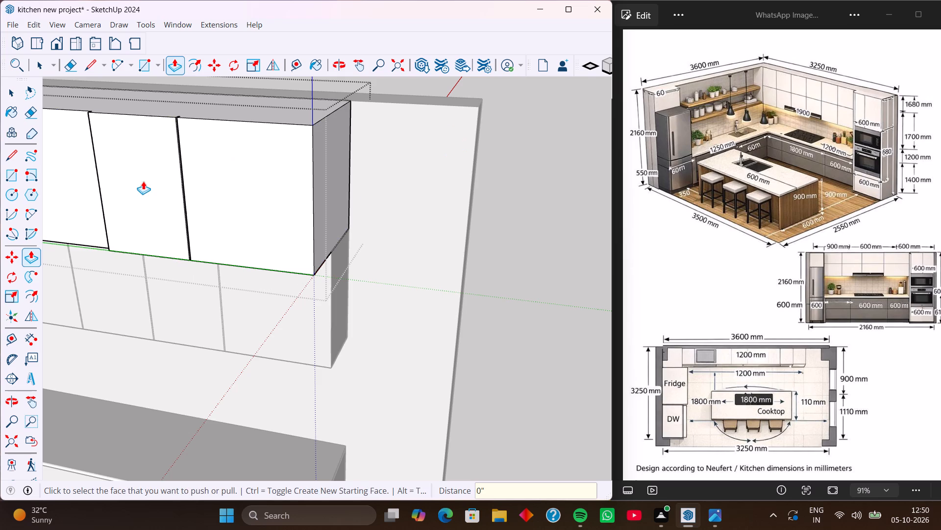
Repeat the 1" pull on the remaining five topmost door faces through to the wall corner, and close the group.
{"action": "middle_click_drag", "start_coordinate": [96, 182], "coordinate": [460, 205], "text": "shift"}
{"action": "double_click", "coordinate": [412, 194]}
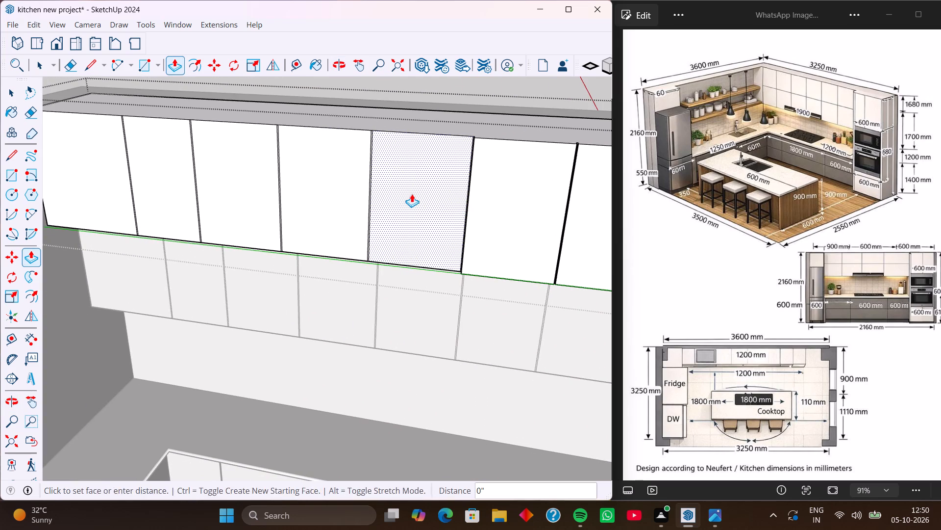
{"action": "double_click", "coordinate": [343, 193]}
{"action": "double_click", "coordinate": [248, 189]}
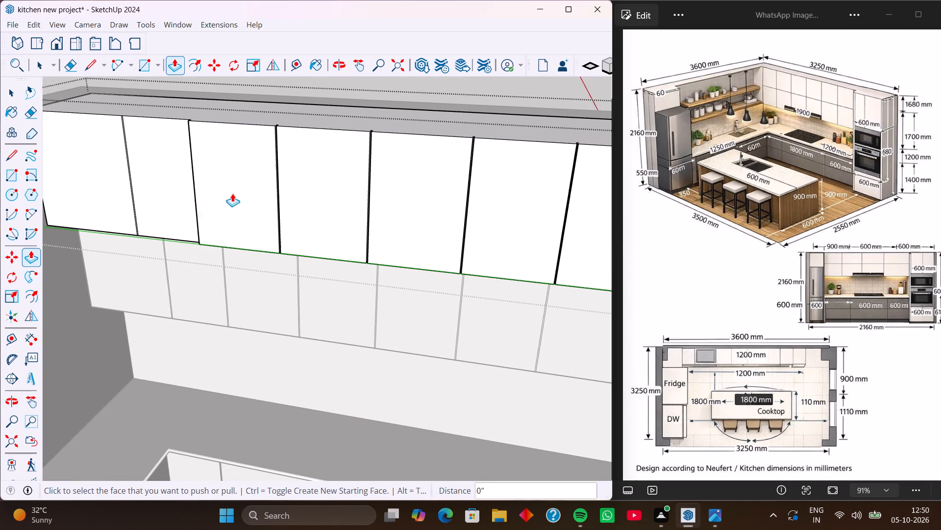
{"action": "double_click", "coordinate": [177, 196]}
{"action": "double_click", "coordinate": [102, 205]}
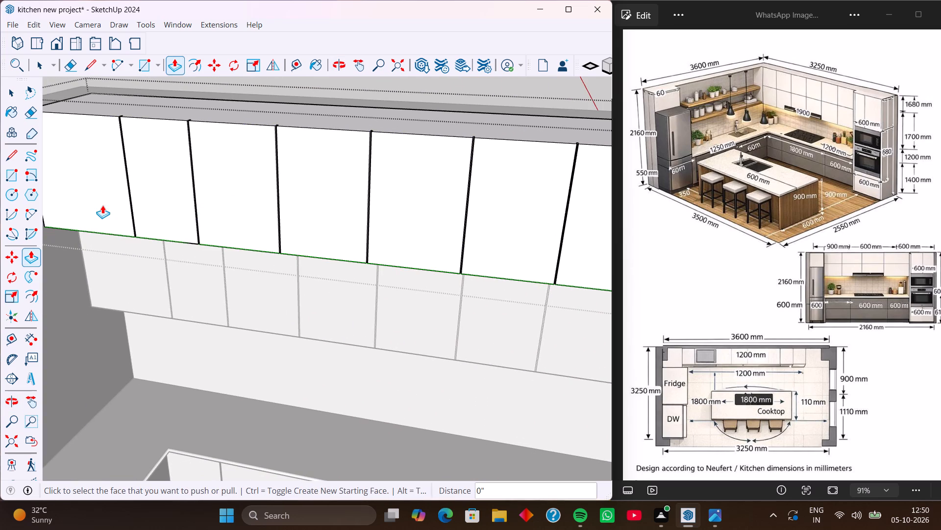
{"action": "middle_click_drag", "start_coordinate": [204, 292], "coordinate": [313, 223]}
{"action": "scroll", "coordinate": [298, 226], "scroll_direction": "down", "scroll_amount": 6}
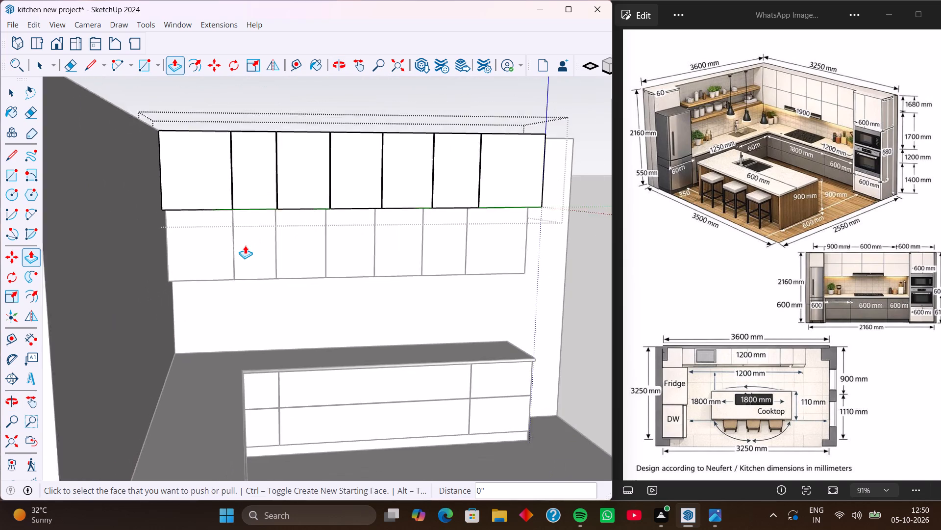
{"action": "scroll", "coordinate": [245, 245], "scroll_direction": "down", "scroll_amount": 1}
{"action": "key", "text": "space"}
{"action": "left_click", "coordinate": [564, 298]}
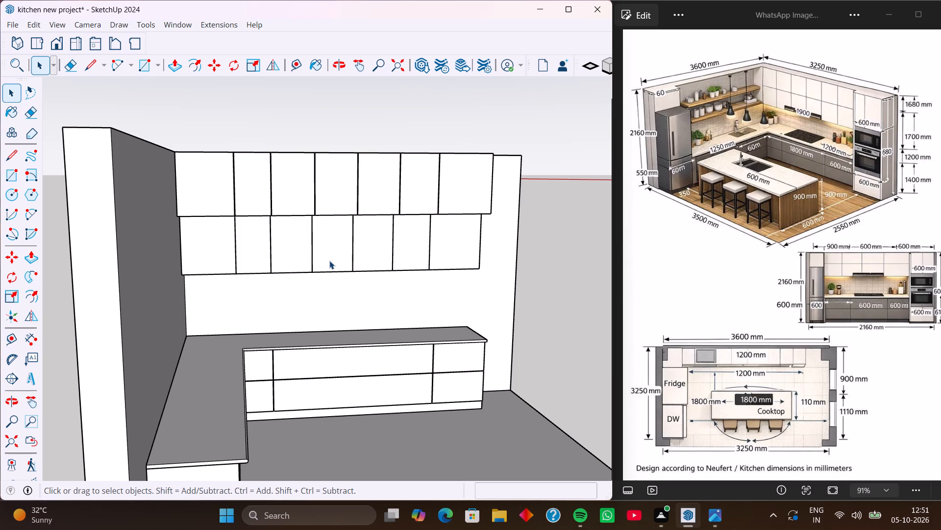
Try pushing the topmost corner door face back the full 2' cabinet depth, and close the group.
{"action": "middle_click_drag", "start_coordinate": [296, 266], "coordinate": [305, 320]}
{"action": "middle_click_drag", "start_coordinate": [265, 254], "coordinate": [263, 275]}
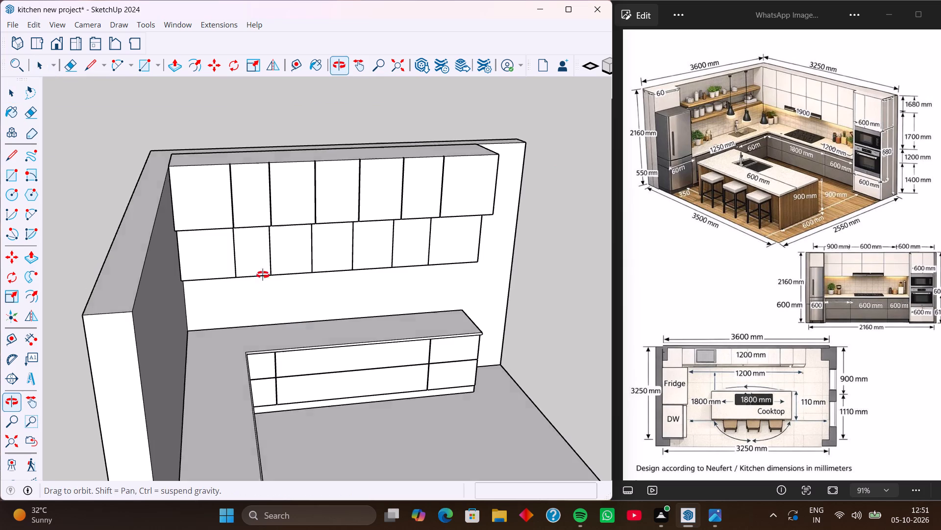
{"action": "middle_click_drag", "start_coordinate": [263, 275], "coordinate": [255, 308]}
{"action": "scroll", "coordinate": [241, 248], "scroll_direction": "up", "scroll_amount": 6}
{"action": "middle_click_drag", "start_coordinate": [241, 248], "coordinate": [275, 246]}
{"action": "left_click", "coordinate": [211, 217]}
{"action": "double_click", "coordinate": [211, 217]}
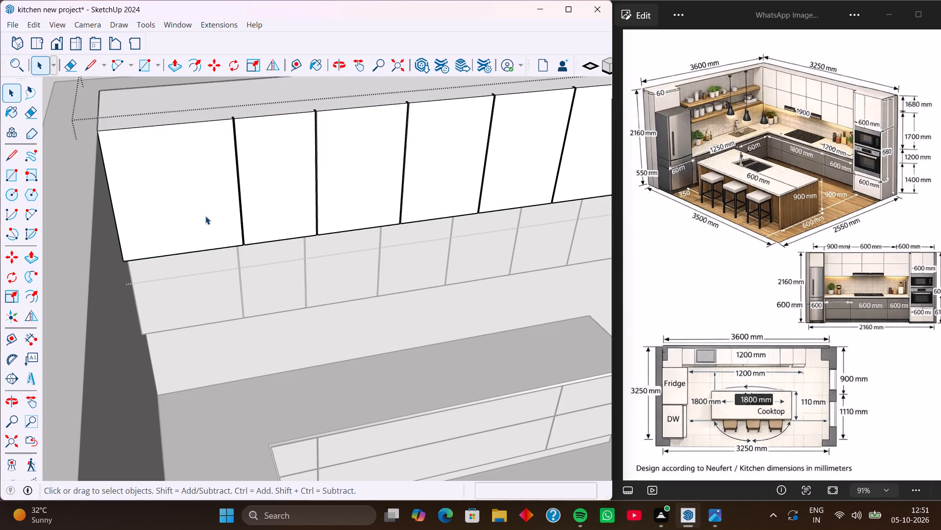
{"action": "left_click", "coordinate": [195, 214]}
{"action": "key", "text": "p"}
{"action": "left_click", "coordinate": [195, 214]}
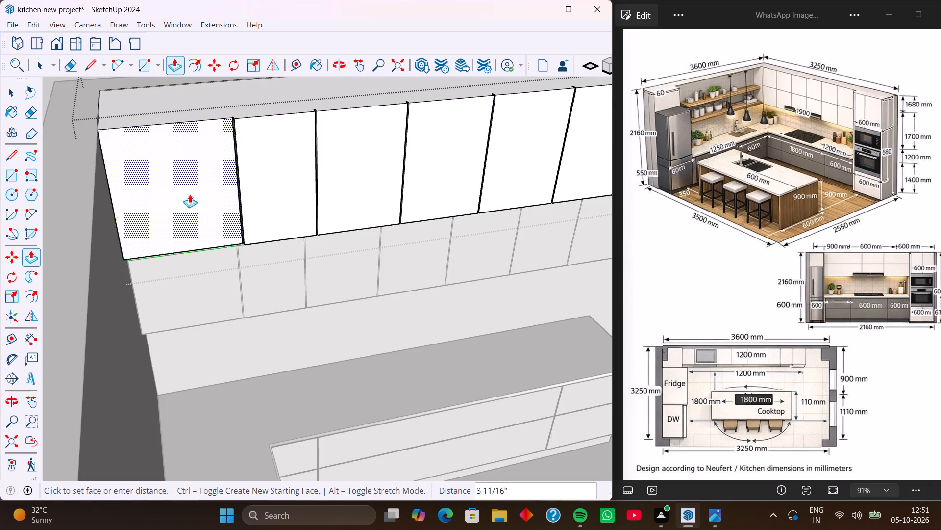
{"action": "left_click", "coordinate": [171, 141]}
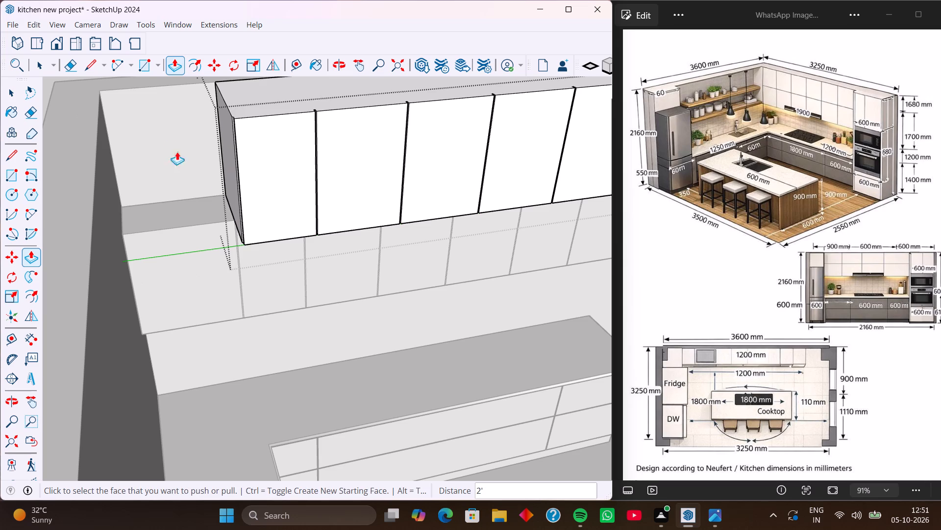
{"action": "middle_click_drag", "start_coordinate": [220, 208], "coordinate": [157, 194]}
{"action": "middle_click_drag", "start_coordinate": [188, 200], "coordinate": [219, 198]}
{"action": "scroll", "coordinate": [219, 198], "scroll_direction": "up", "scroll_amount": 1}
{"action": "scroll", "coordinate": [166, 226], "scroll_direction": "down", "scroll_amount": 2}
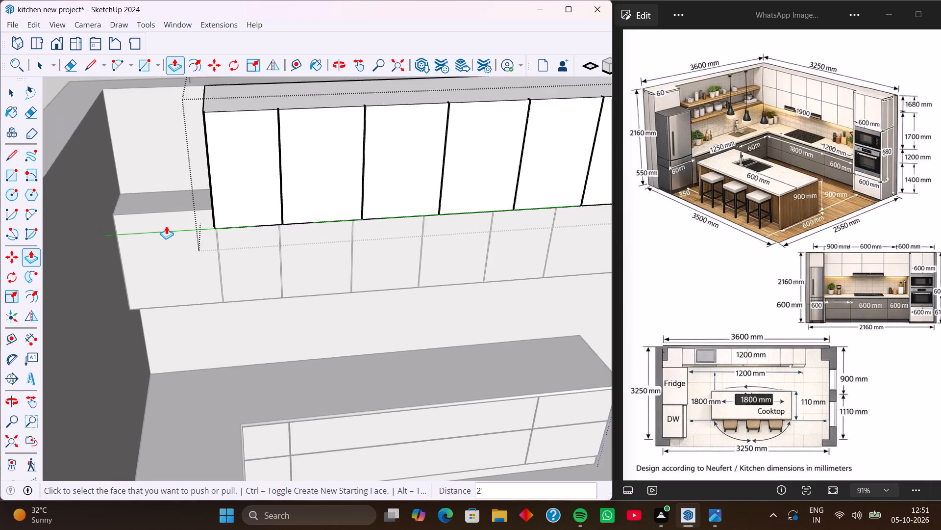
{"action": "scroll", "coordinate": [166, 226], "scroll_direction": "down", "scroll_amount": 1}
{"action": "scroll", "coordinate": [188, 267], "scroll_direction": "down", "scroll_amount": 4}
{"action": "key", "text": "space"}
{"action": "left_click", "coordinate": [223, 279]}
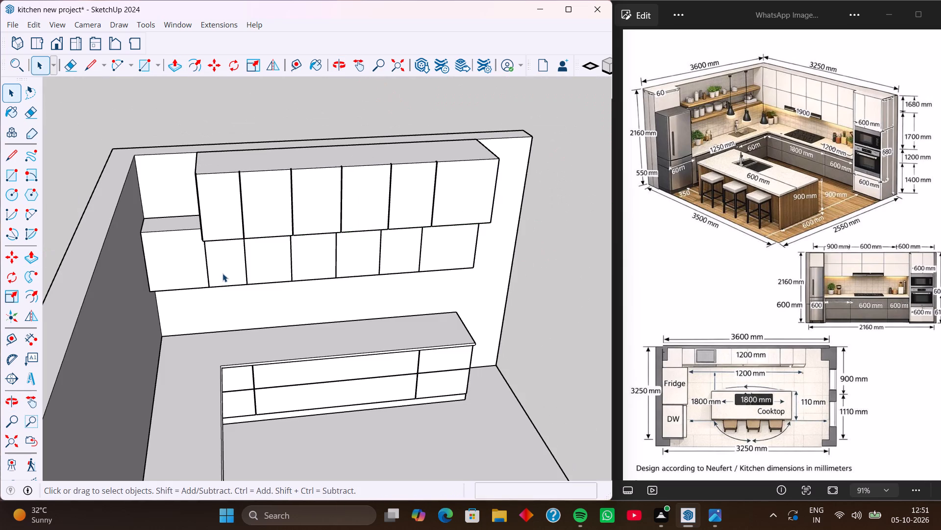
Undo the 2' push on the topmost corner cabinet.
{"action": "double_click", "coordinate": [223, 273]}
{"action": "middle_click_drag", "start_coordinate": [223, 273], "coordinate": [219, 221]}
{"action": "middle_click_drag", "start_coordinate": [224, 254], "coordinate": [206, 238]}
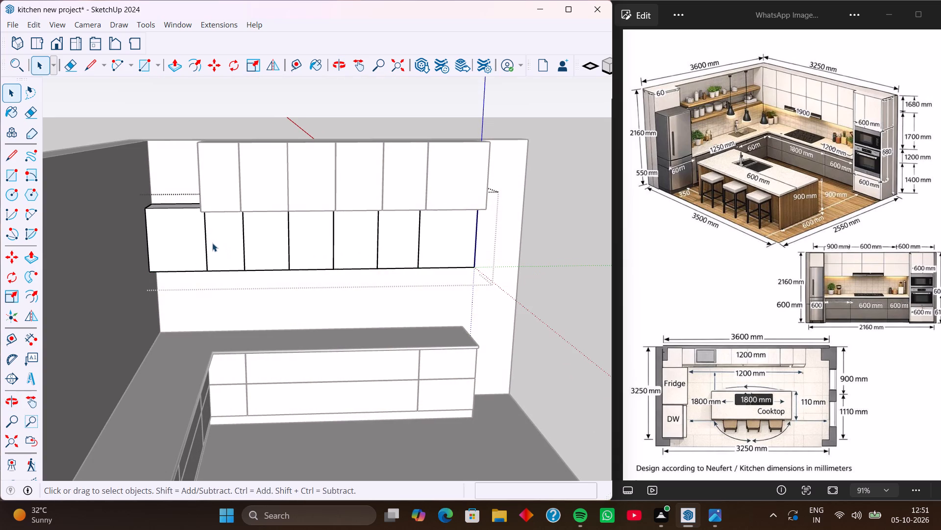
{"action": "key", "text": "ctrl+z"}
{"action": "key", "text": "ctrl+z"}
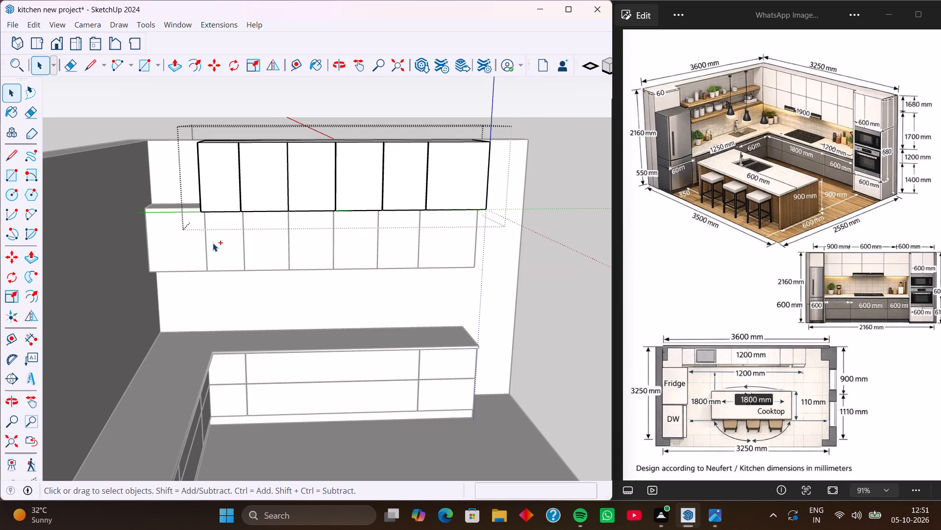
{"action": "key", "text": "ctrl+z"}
Push the topmost corner door face back 11", using the lower cabinet row's front as the reference.
{"action": "left_click", "coordinate": [161, 194]}
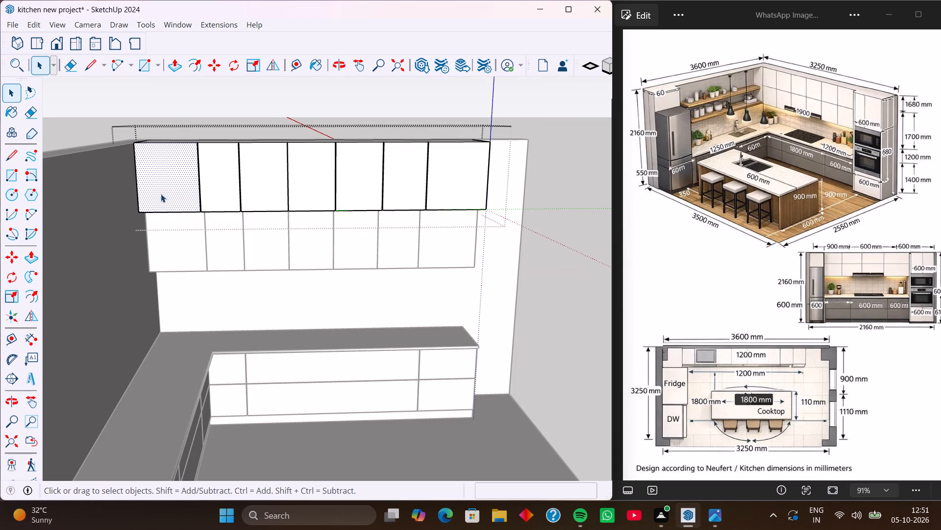
{"action": "key", "text": "p"}
{"action": "left_click", "coordinate": [161, 194]}
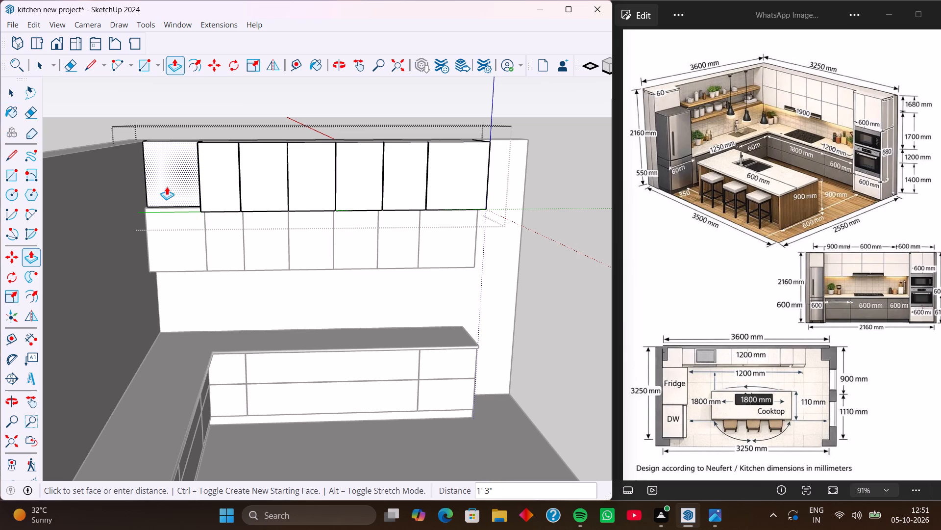
{"action": "middle_click_drag", "start_coordinate": [167, 186], "coordinate": [163, 275]}
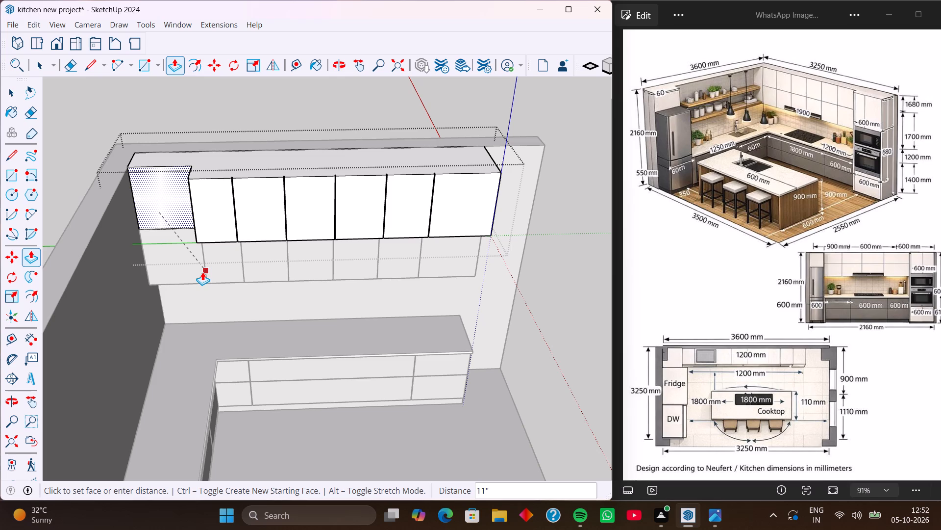
{"action": "left_click", "coordinate": [202, 272]}
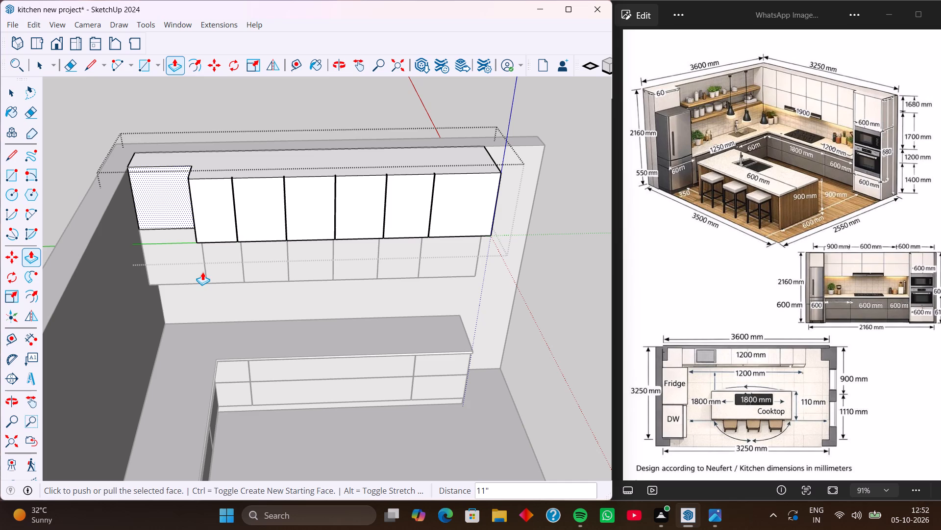
{"action": "middle_click_drag", "start_coordinate": [170, 215], "coordinate": [211, 200]}
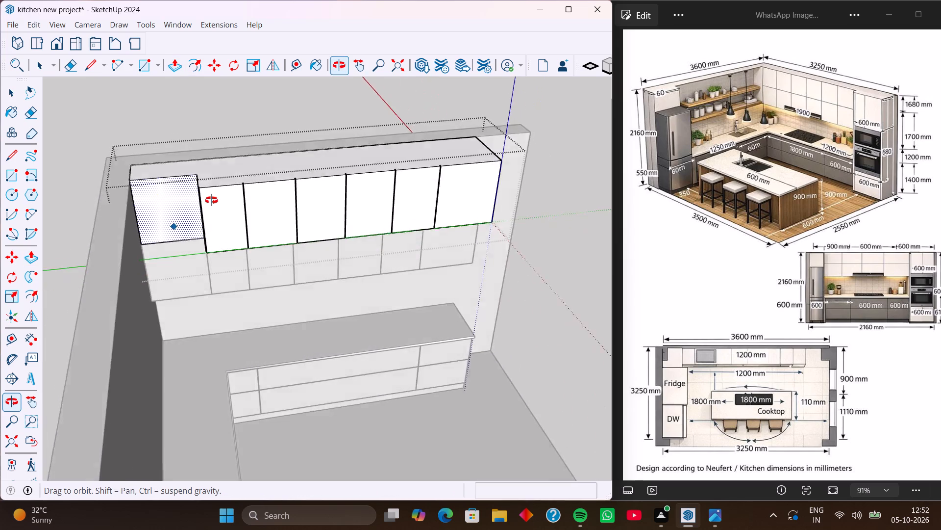
{"action": "middle_click_drag", "start_coordinate": [211, 200], "coordinate": [193, 150]}
{"action": "middle_click_drag", "start_coordinate": [200, 187], "coordinate": [158, 183]}
{"action": "key", "text": "space"}
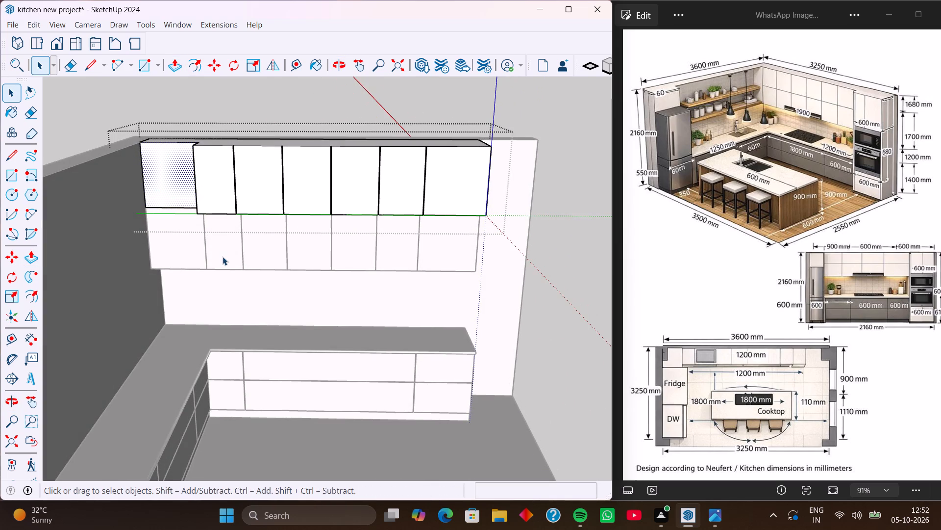
Open the lower wall cabinet group, pull its free-end door face out 1", and repeat on the next four doors.
{"action": "triple_click", "coordinate": [223, 257]}
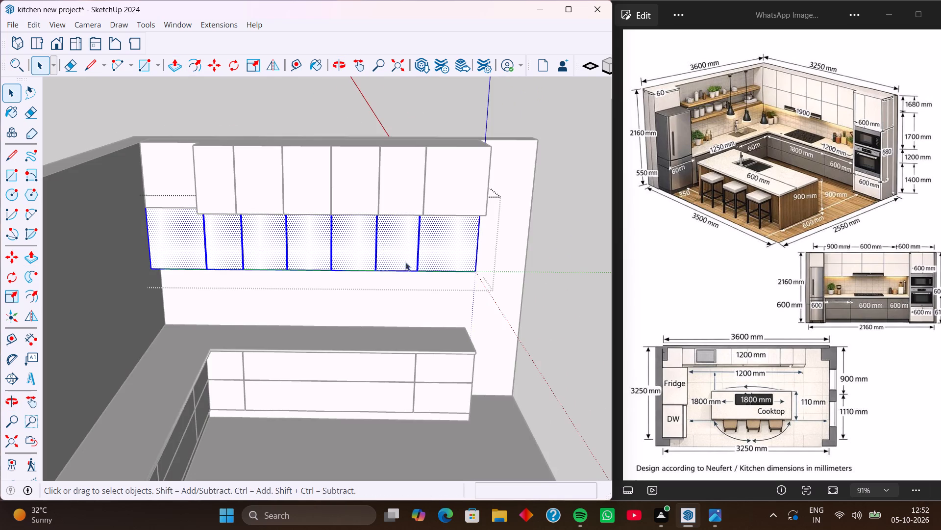
{"action": "scroll", "coordinate": [469, 257], "scroll_direction": "up", "scroll_amount": 6}
{"action": "left_click", "coordinate": [442, 244]}
{"action": "middle_click_drag", "start_coordinate": [439, 248], "coordinate": [404, 242]}
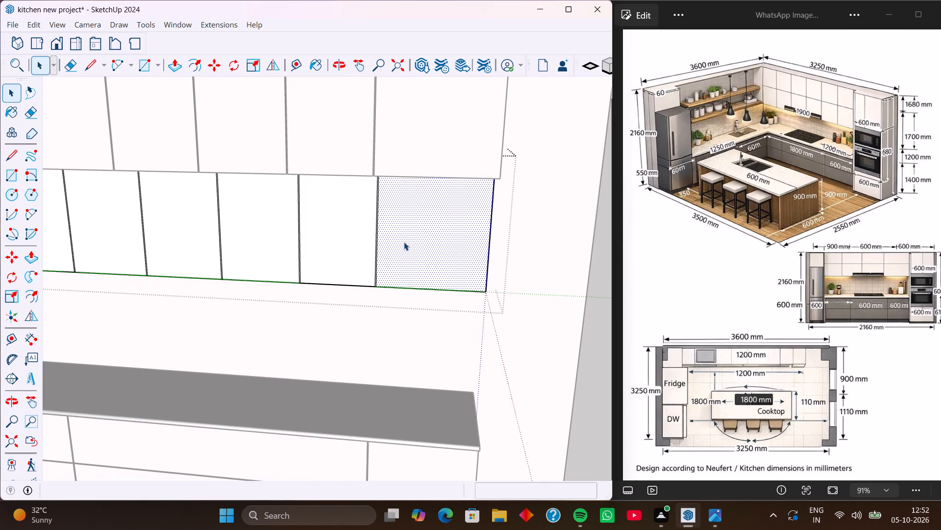
{"action": "key", "text": "p"}
{"action": "left_click", "coordinate": [404, 242]}
{"action": "key", "text": "1"}
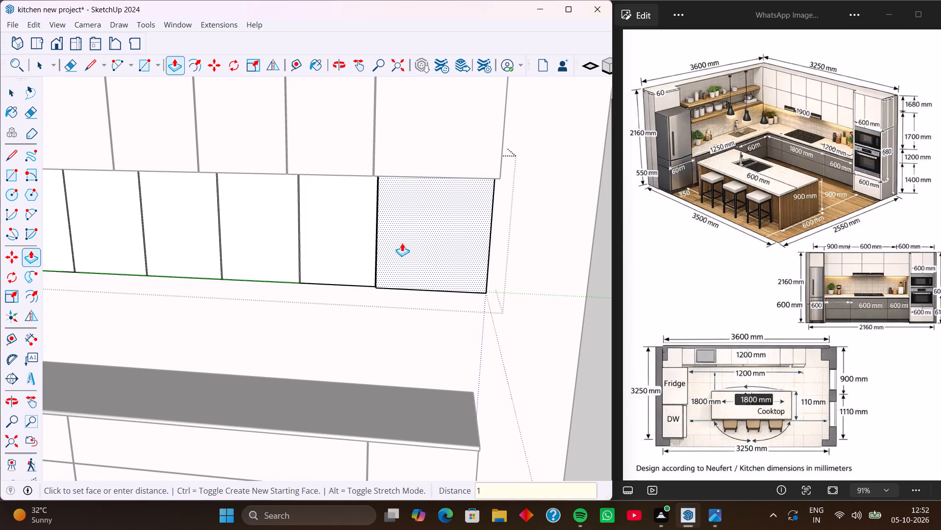
{"action": "key", "text": "Return"}
{"action": "double_click", "coordinate": [352, 232]}
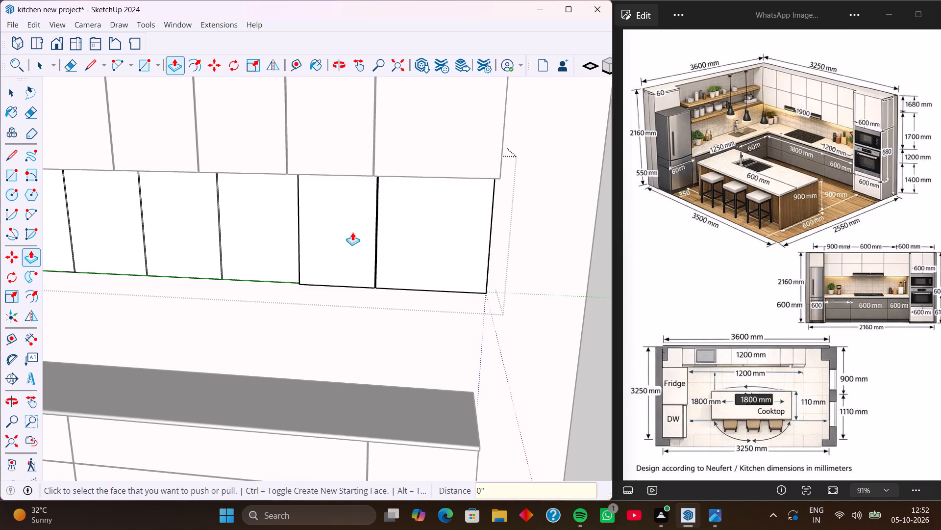
{"action": "double_click", "coordinate": [262, 232]}
{"action": "double_click", "coordinate": [191, 238]}
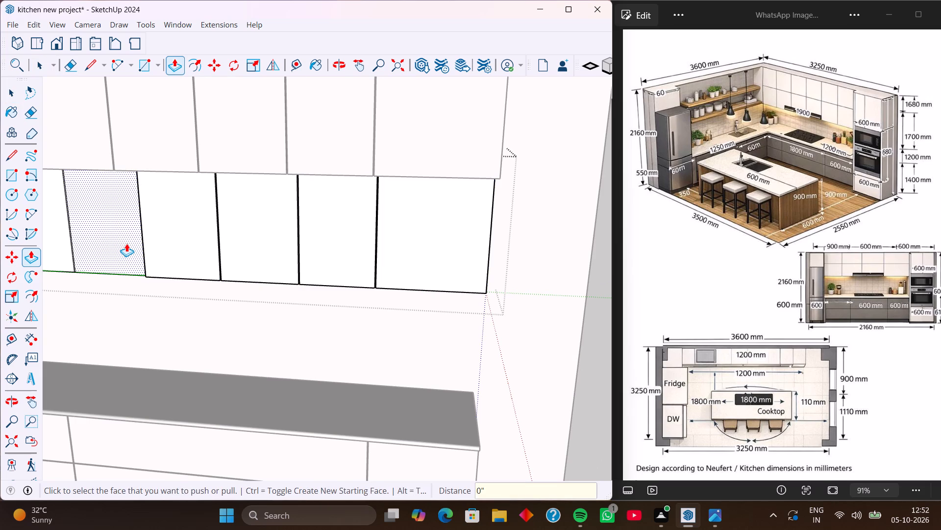
{"action": "double_click", "coordinate": [126, 243]}
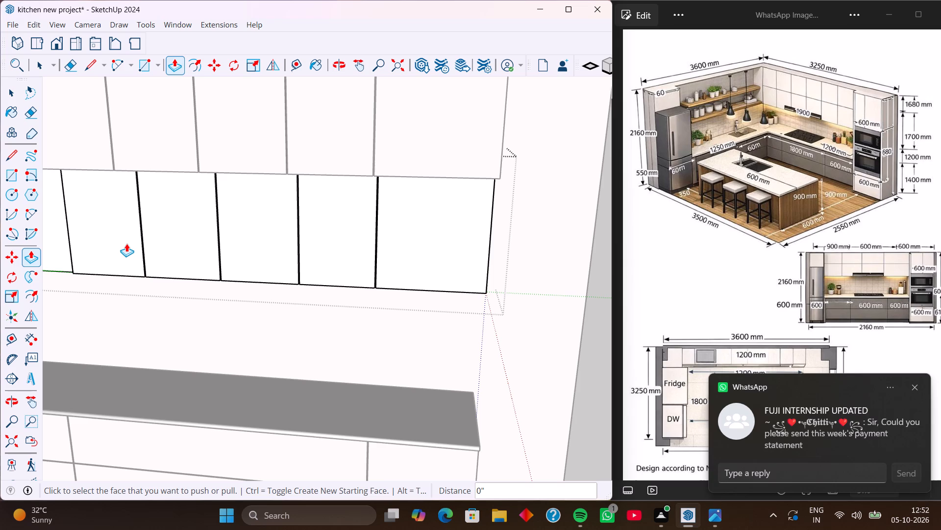
Repeat the 1" pull on the lower-row door next to the corner door, and close the group.
{"action": "scroll", "coordinate": [126, 243], "scroll_direction": "down", "scroll_amount": 5}
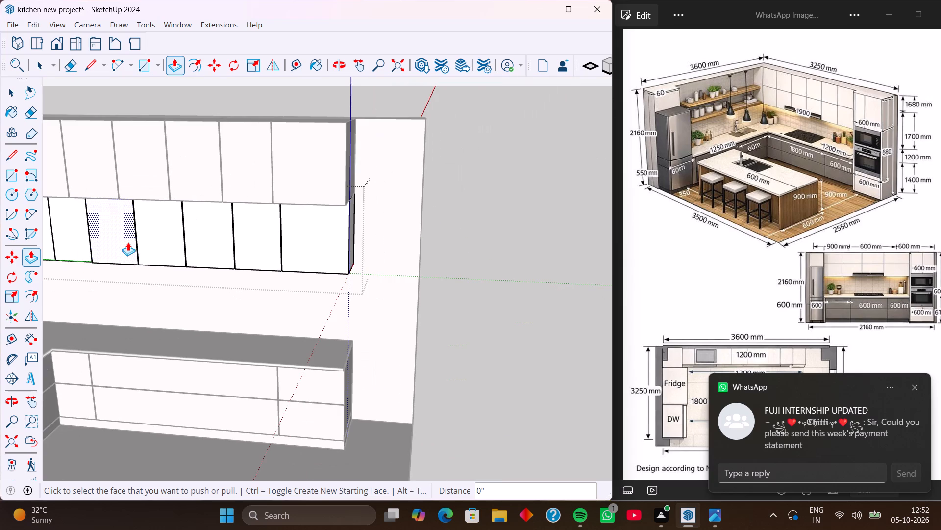
{"action": "middle_click_drag", "start_coordinate": [128, 242], "coordinate": [321, 260], "text": "shift"}
{"action": "middle_click_drag", "start_coordinate": [270, 239], "coordinate": [387, 247]}
{"action": "scroll", "coordinate": [314, 247], "scroll_direction": "up", "scroll_amount": 6}
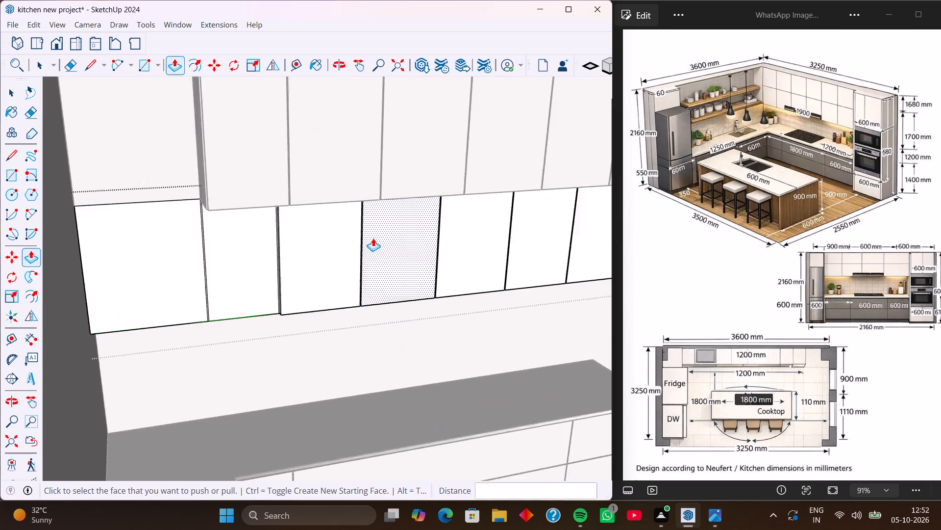
{"action": "scroll", "coordinate": [373, 238], "scroll_direction": "up", "scroll_amount": 1}
{"action": "middle_click_drag", "start_coordinate": [332, 249], "coordinate": [378, 253]}
{"action": "double_click", "coordinate": [250, 263]}
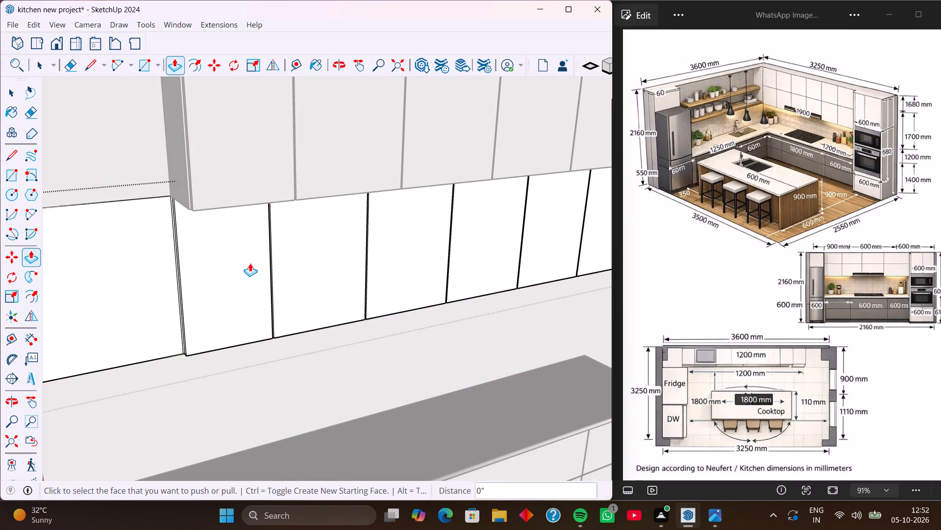
{"action": "middle_click_drag", "start_coordinate": [235, 285], "coordinate": [152, 298]}
{"action": "scroll", "coordinate": [167, 297], "scroll_direction": "down", "scroll_amount": 2}
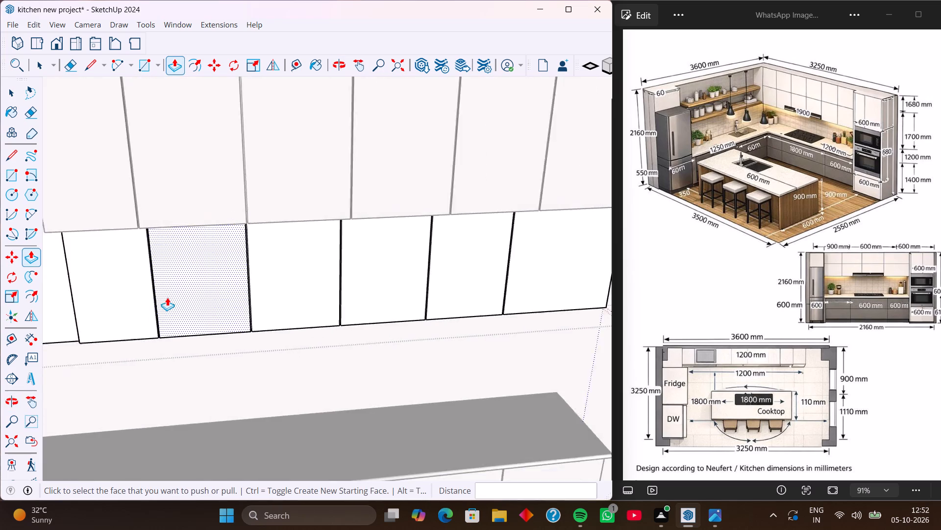
{"action": "scroll", "coordinate": [167, 297], "scroll_direction": "down", "scroll_amount": 8}
{"action": "middle_click_drag", "start_coordinate": [244, 312], "coordinate": [237, 292]}
{"action": "key", "text": "space"}
{"action": "left_click", "coordinate": [468, 305]}
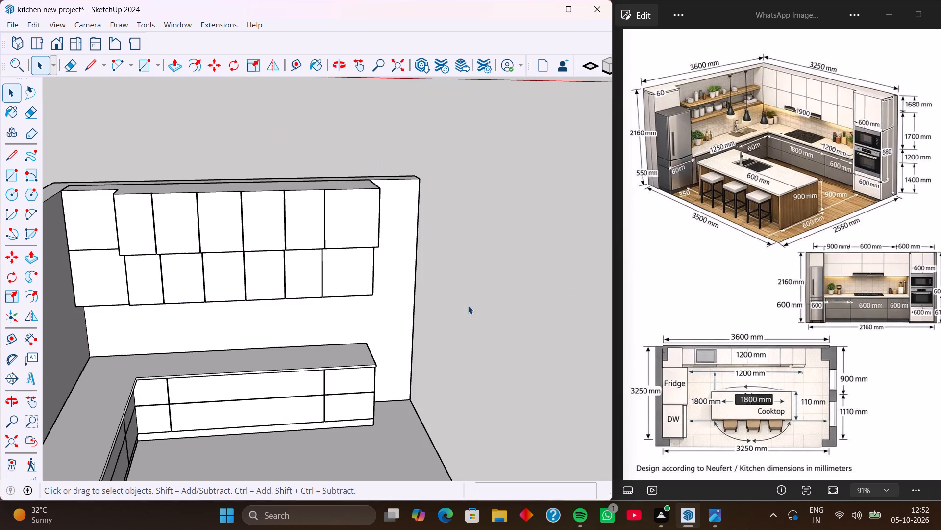
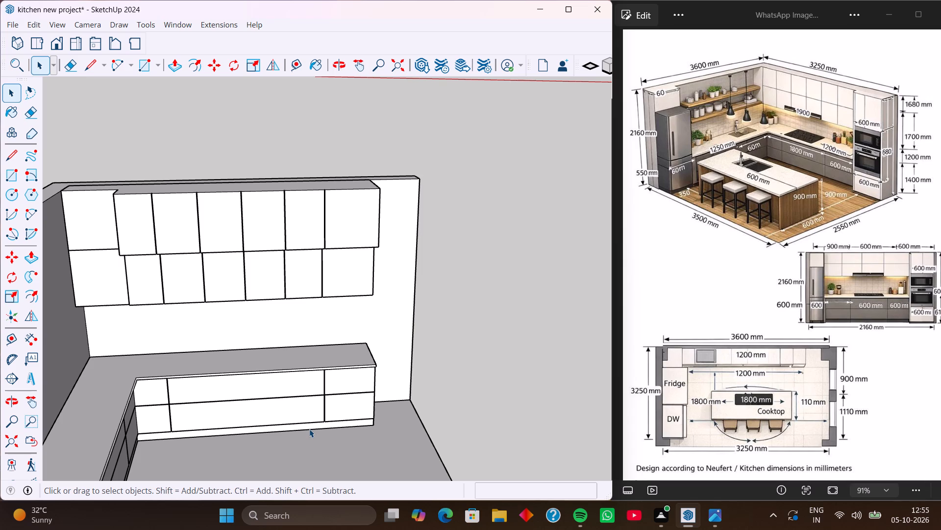
Place a guide across the adjoining bare wall, in line with the bottom edge of the lower wall cabinet row.
{"action": "scroll", "coordinate": [387, 329], "scroll_direction": "down", "scroll_amount": 2}
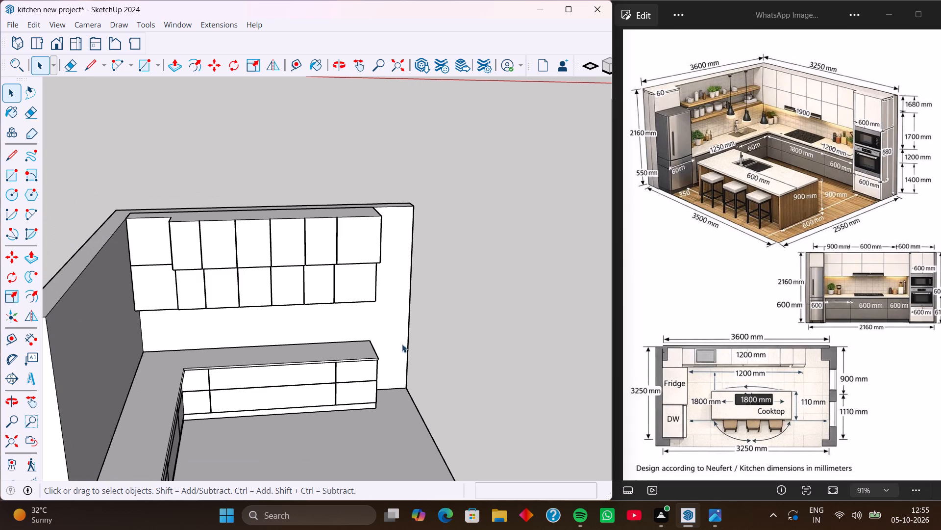
{"action": "middle_click_drag", "start_coordinate": [413, 355], "coordinate": [357, 345]}
{"action": "middle_click_drag", "start_coordinate": [400, 405], "coordinate": [380, 382]}
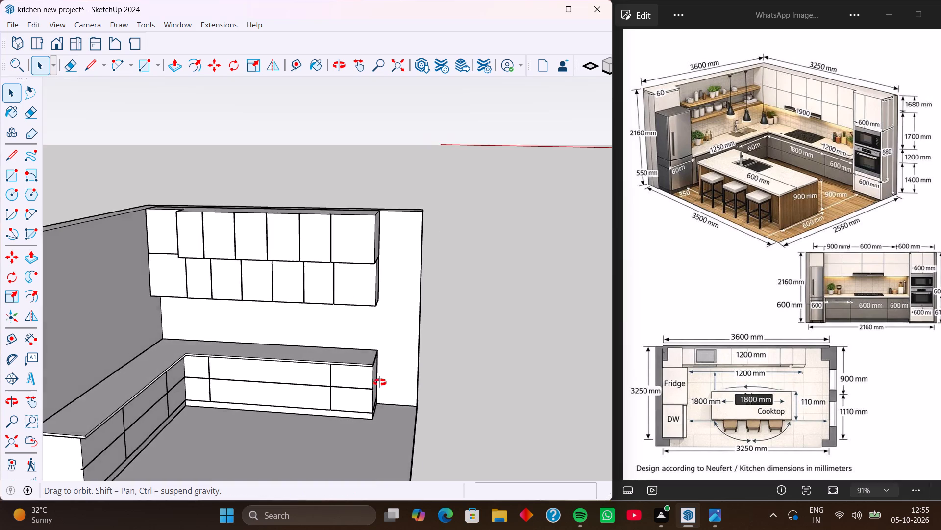
{"action": "middle_click_drag", "start_coordinate": [380, 382], "coordinate": [384, 337]}
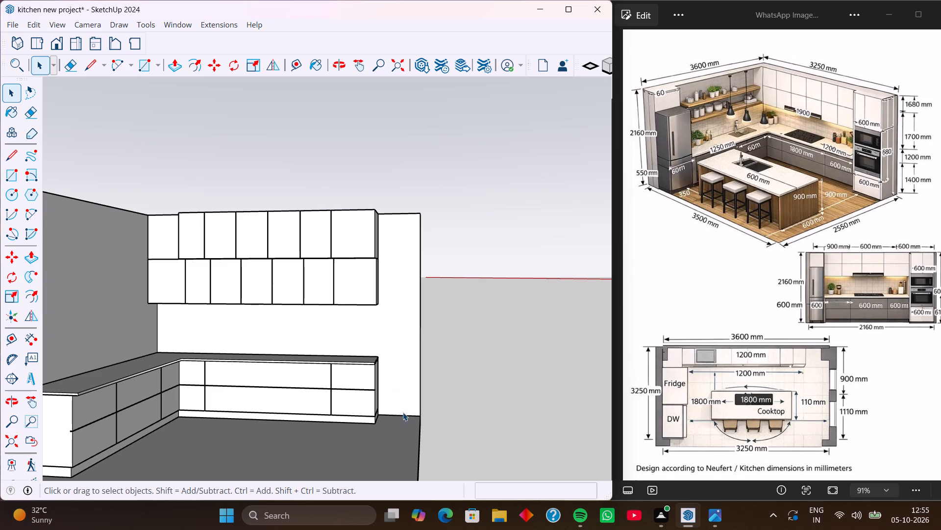
{"action": "middle_click_drag", "start_coordinate": [403, 412], "coordinate": [300, 432]}
{"action": "middle_click_drag", "start_coordinate": [370, 420], "coordinate": [273, 446]}
{"action": "middle_click_drag", "start_coordinate": [301, 409], "coordinate": [297, 474]}
{"action": "middle_click_drag", "start_coordinate": [278, 419], "coordinate": [218, 410]}
{"action": "scroll", "coordinate": [200, 362], "scroll_direction": "up", "scroll_amount": 3}
{"action": "middle_click_drag", "start_coordinate": [223, 348], "coordinate": [231, 251]}
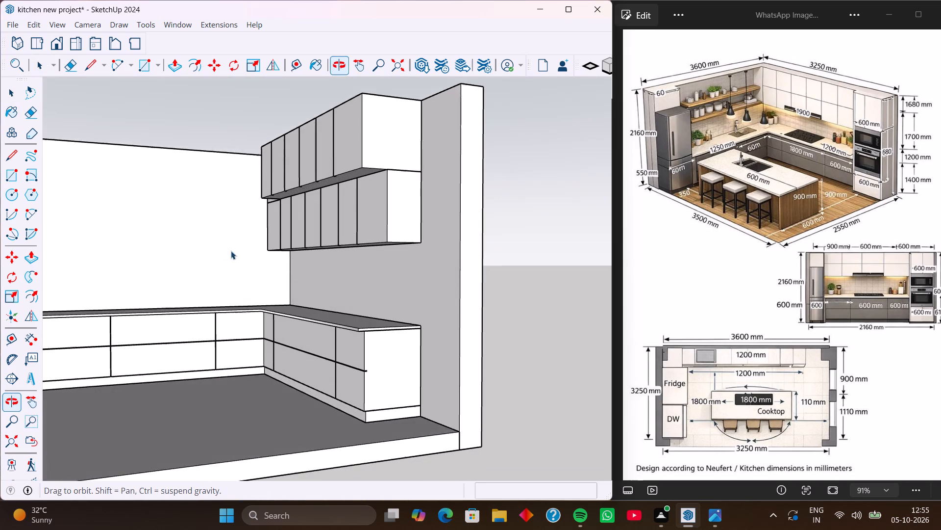
{"action": "scroll", "coordinate": [254, 268], "scroll_direction": "up", "scroll_amount": 1}
{"action": "middle_click_drag", "start_coordinate": [254, 268], "coordinate": [216, 250]}
{"action": "scroll", "coordinate": [259, 257], "scroll_direction": "up", "scroll_amount": 4}
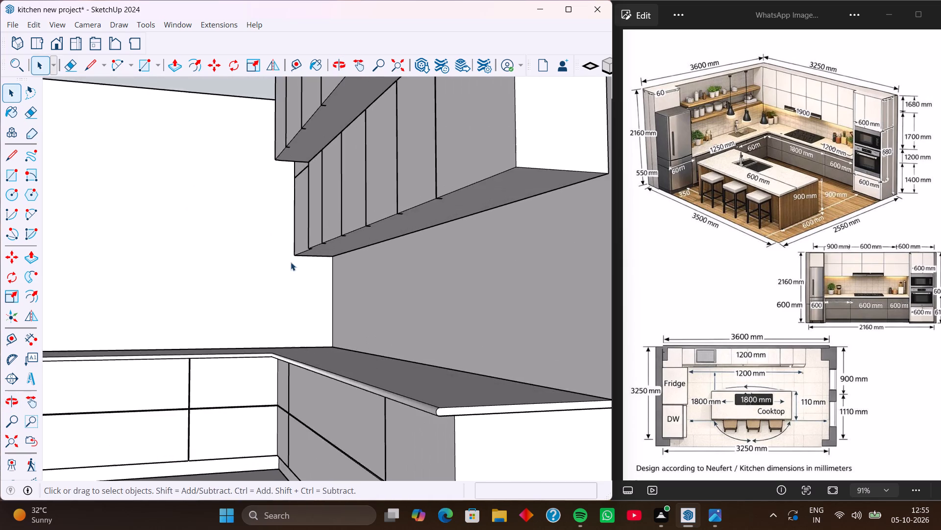
{"action": "scroll", "coordinate": [291, 262], "scroll_direction": "up", "scroll_amount": 3}
{"action": "middle_click_drag", "start_coordinate": [328, 284], "coordinate": [297, 279]}
{"action": "scroll", "coordinate": [297, 279], "scroll_direction": "up", "scroll_amount": 2}
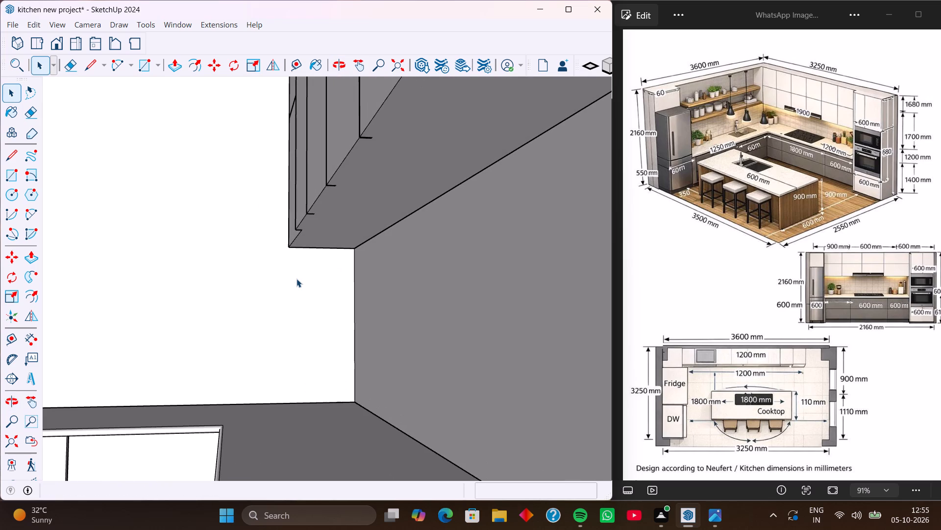
{"action": "key", "text": "t"}
{"action": "left_click", "coordinate": [338, 249]}
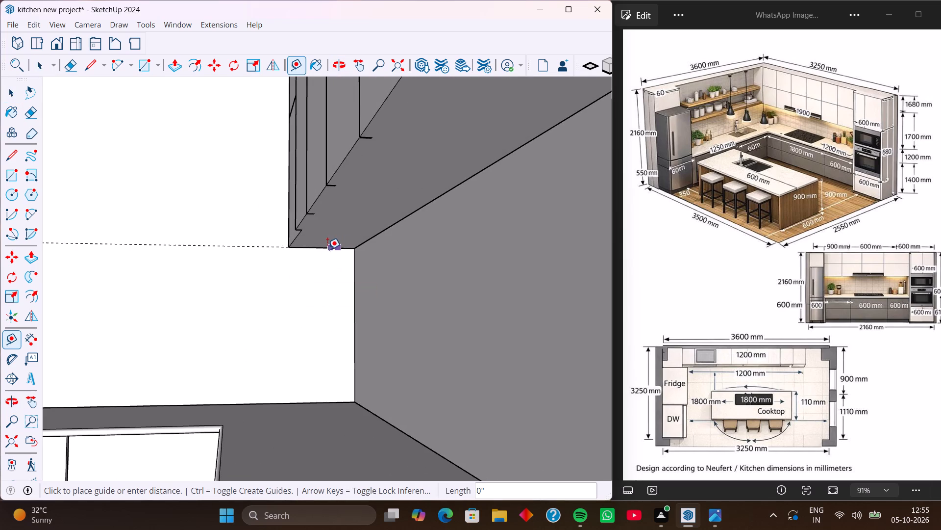
{"action": "left_click", "coordinate": [308, 249]}
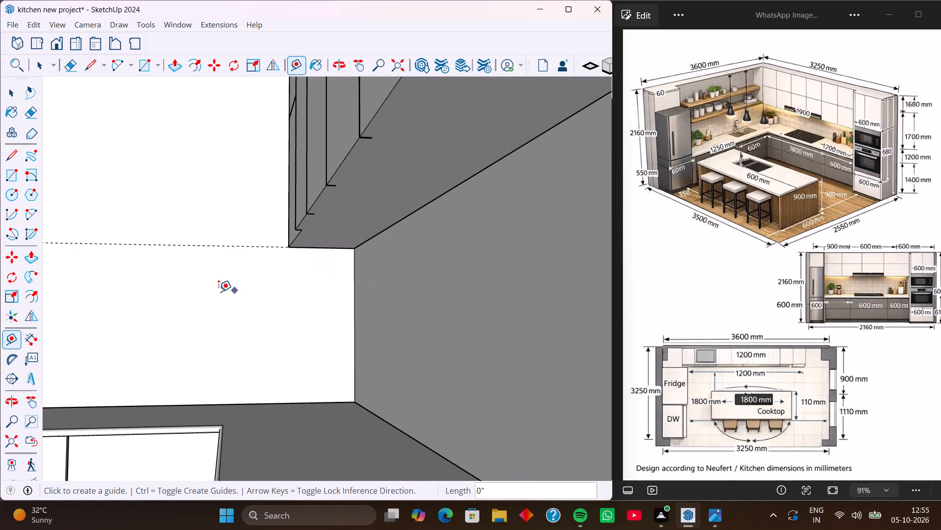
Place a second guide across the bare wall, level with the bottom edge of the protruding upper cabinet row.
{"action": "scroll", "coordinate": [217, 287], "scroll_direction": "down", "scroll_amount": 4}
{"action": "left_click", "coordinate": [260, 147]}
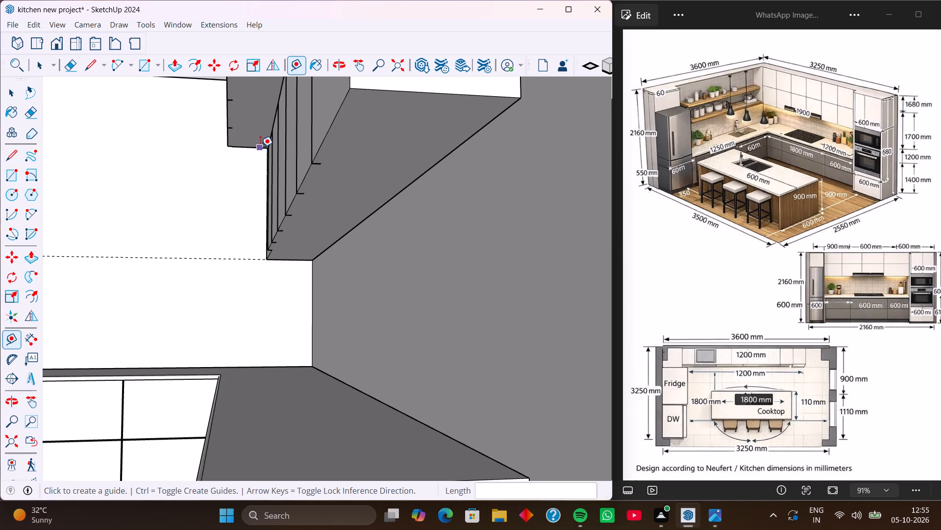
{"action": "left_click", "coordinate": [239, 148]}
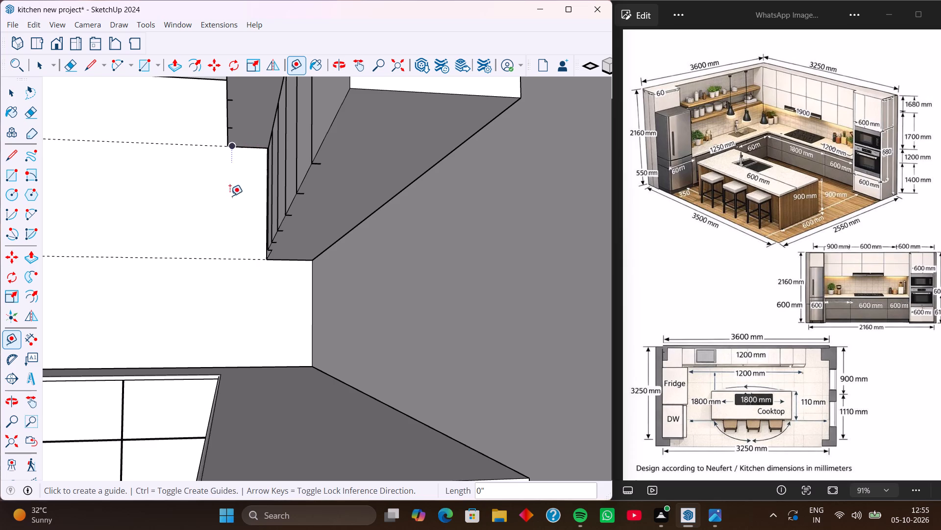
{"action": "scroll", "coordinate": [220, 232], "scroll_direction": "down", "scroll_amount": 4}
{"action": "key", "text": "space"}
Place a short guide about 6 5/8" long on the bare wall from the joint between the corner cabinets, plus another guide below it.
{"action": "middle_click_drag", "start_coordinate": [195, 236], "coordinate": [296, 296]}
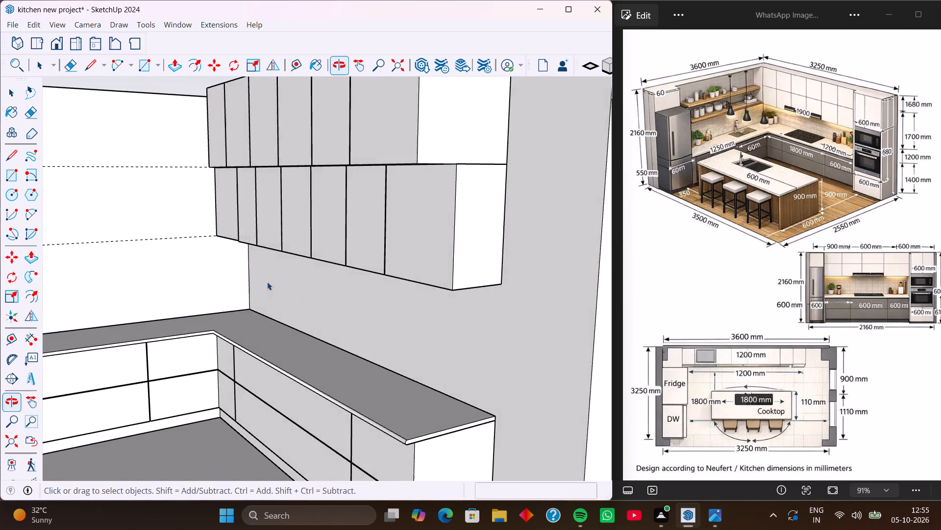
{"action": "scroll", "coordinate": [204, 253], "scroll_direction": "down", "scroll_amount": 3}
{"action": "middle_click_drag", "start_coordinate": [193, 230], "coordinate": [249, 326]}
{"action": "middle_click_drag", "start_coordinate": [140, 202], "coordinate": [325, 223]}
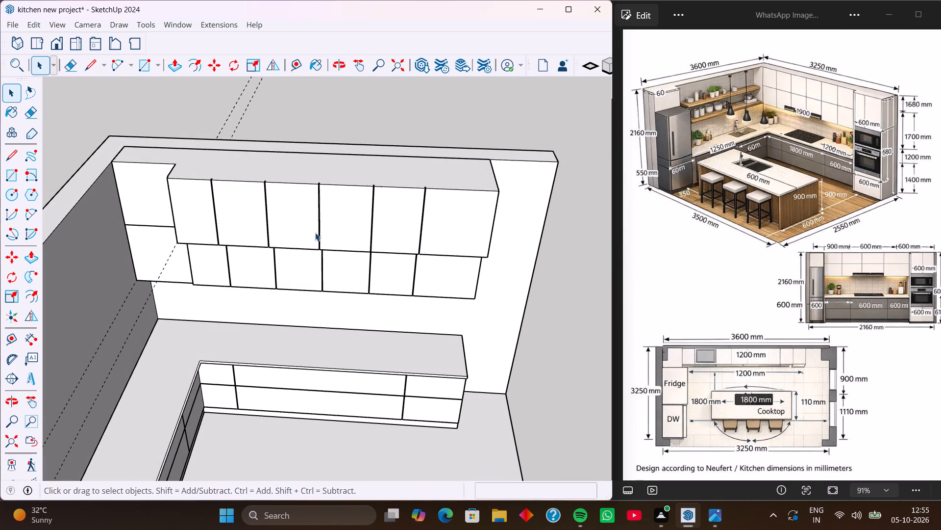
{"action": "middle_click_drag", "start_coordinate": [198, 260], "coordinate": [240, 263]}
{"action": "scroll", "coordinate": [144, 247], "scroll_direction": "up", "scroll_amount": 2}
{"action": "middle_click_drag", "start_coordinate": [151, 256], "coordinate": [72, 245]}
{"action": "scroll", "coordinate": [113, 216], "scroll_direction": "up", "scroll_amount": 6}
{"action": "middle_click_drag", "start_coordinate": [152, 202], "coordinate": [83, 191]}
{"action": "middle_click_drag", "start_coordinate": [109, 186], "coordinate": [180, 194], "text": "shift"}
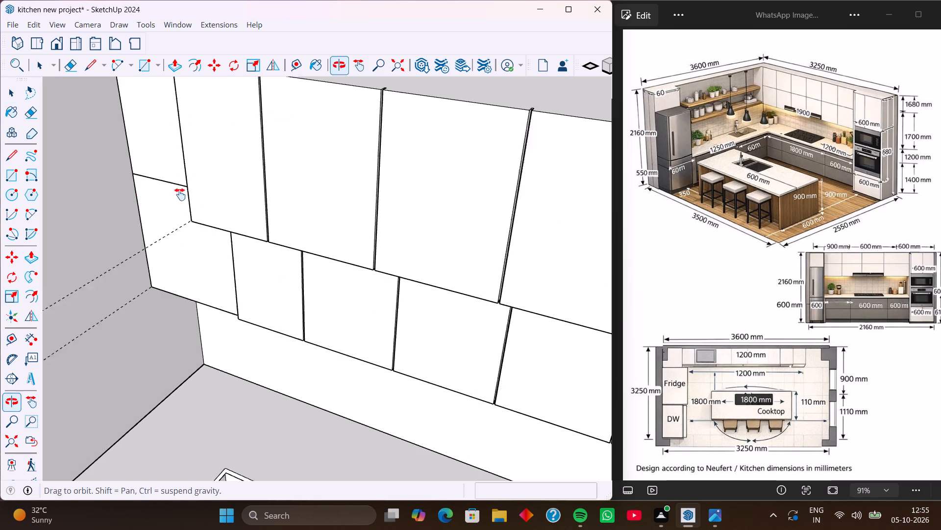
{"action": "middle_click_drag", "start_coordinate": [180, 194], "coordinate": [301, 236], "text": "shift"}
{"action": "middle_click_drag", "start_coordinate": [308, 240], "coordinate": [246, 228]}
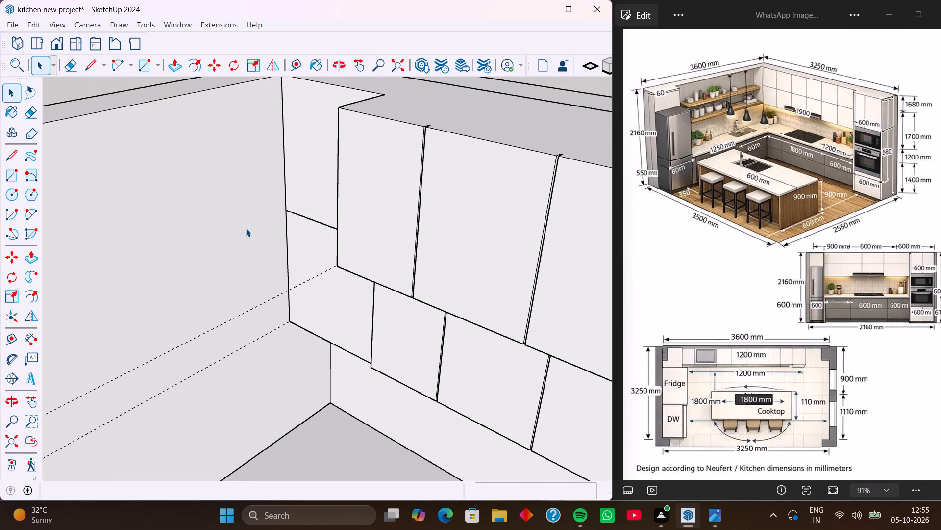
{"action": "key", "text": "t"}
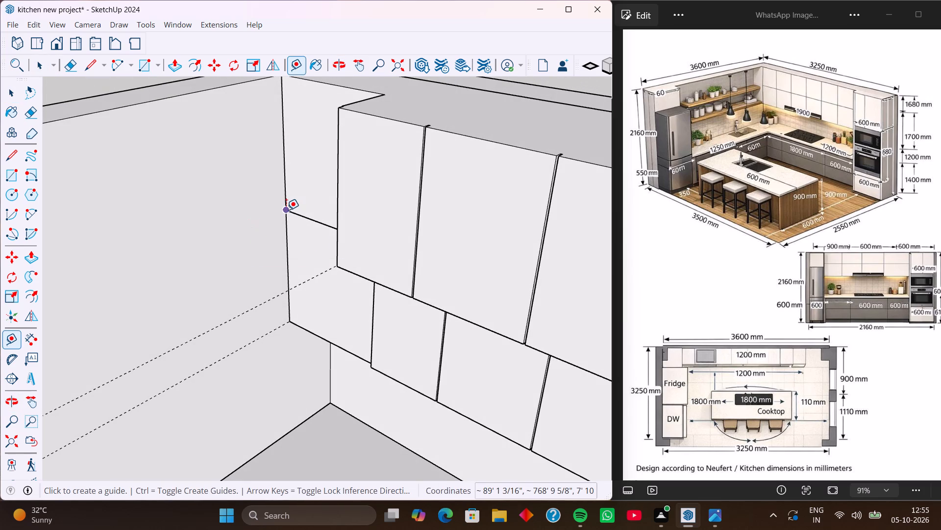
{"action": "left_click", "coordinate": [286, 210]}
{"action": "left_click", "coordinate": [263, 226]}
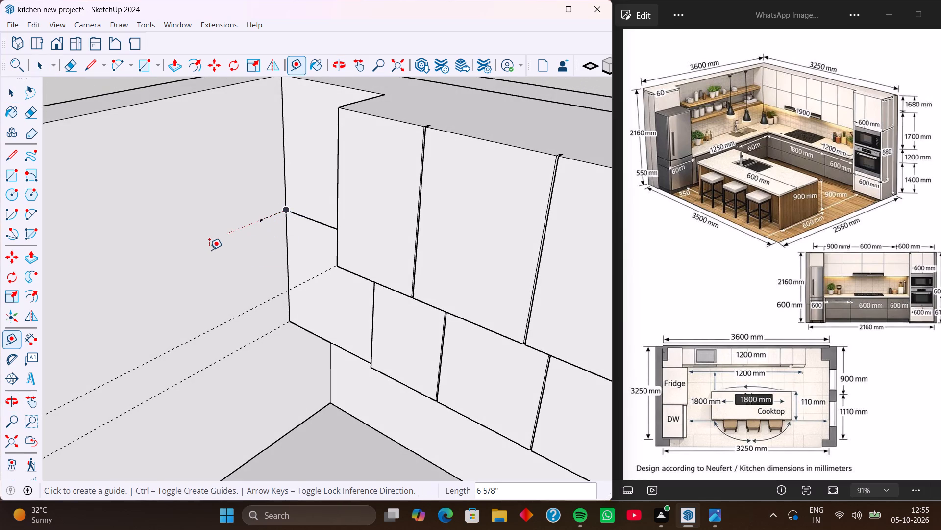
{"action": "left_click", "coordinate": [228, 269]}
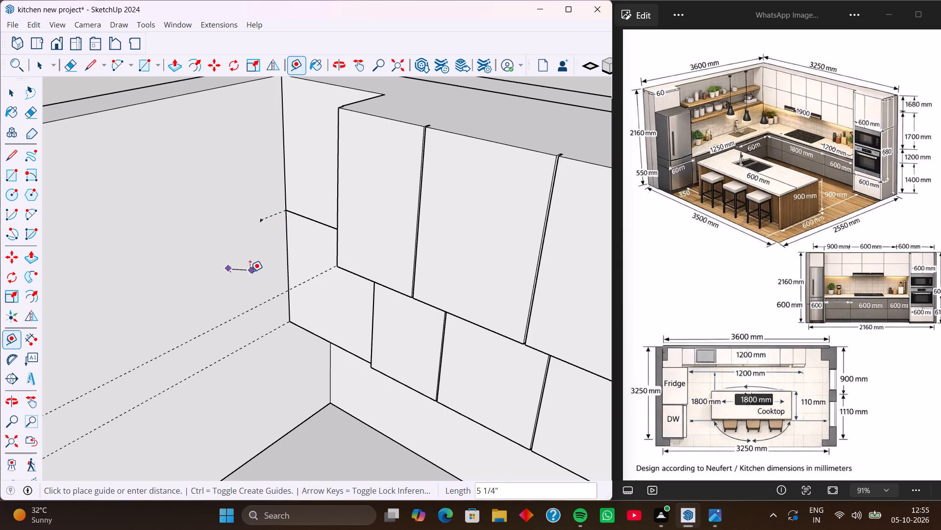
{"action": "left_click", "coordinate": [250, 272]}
Place a guide about 11' 8 3/4" long along the red axis, from the corner cabinets' joint to the bare wall's free end.
{"action": "scroll", "coordinate": [273, 229], "scroll_direction": "up", "scroll_amount": 3}
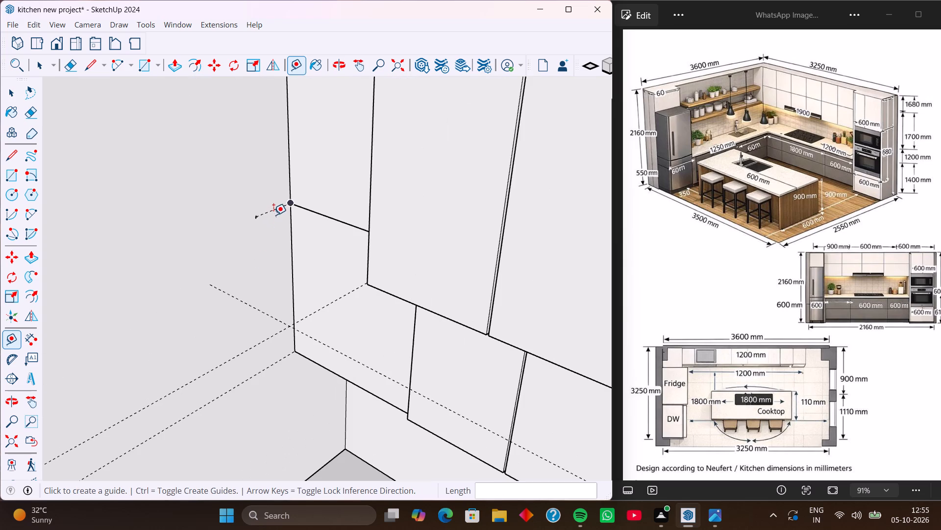
{"action": "middle_click_drag", "start_coordinate": [277, 214], "coordinate": [233, 139]}
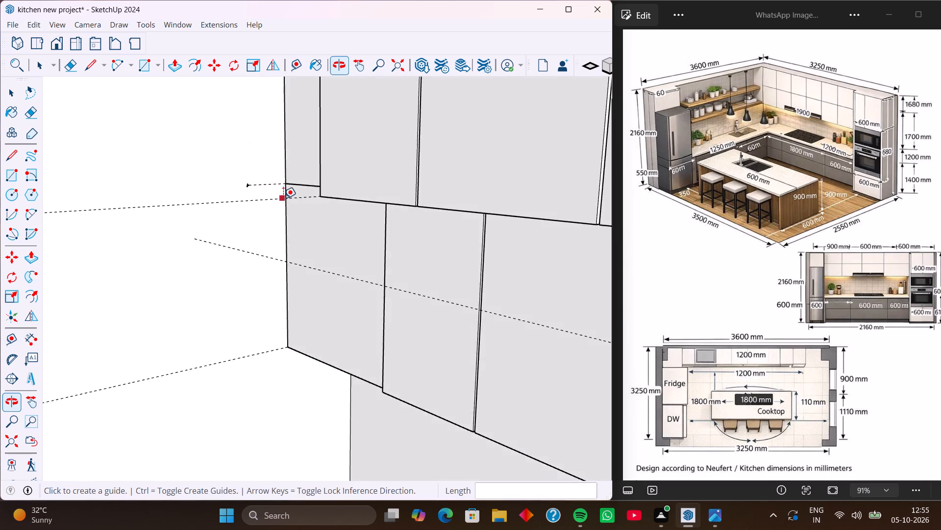
{"action": "scroll", "coordinate": [283, 198], "scroll_direction": "up", "scroll_amount": 4}
{"action": "left_click", "coordinate": [272, 178]}
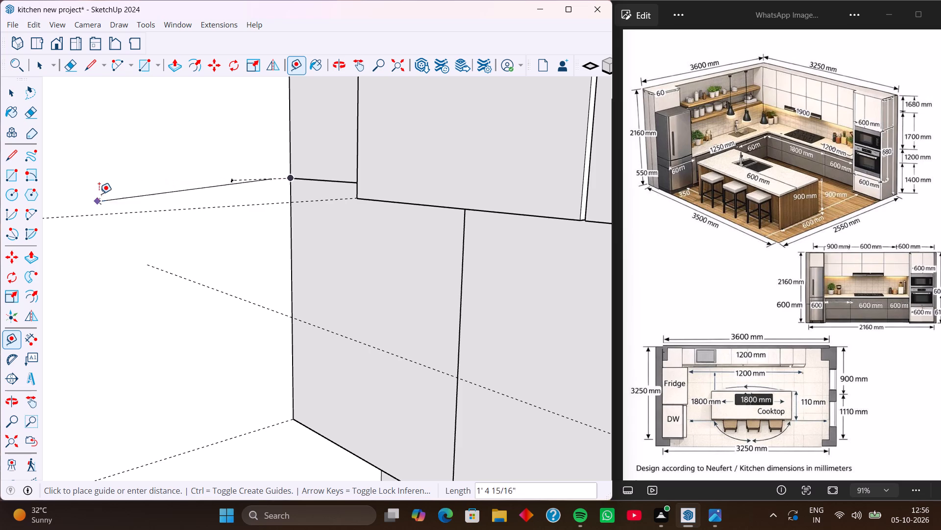
{"action": "key", "text": "Right"}
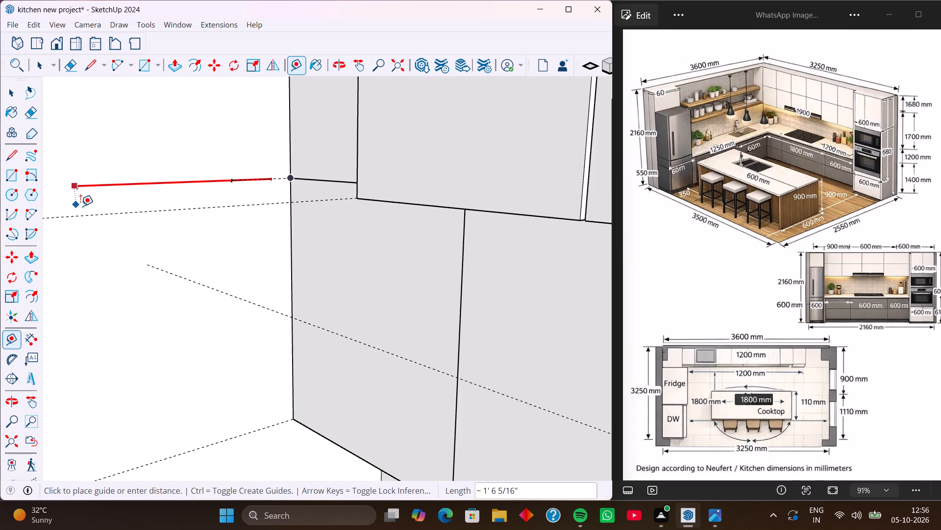
{"action": "scroll", "coordinate": [81, 206], "scroll_direction": "down", "scroll_amount": 9}
{"action": "middle_click_drag", "start_coordinate": [81, 206], "coordinate": [364, 207], "text": "shift"}
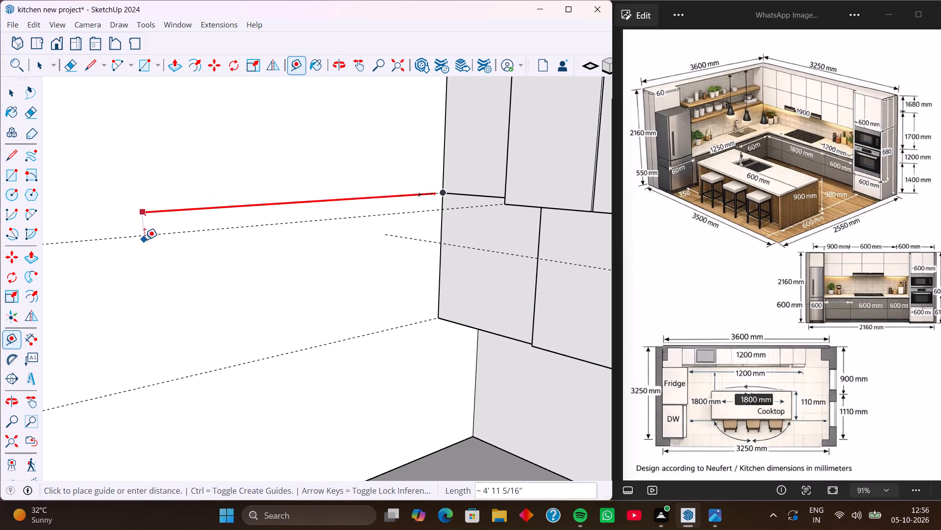
{"action": "middle_click_drag", "start_coordinate": [233, 223], "coordinate": [460, 197], "text": "shift"}
{"action": "middle_click_drag", "start_coordinate": [118, 235], "coordinate": [452, 177], "text": "shift"}
{"action": "scroll", "coordinate": [225, 216], "scroll_direction": "down", "scroll_amount": 8}
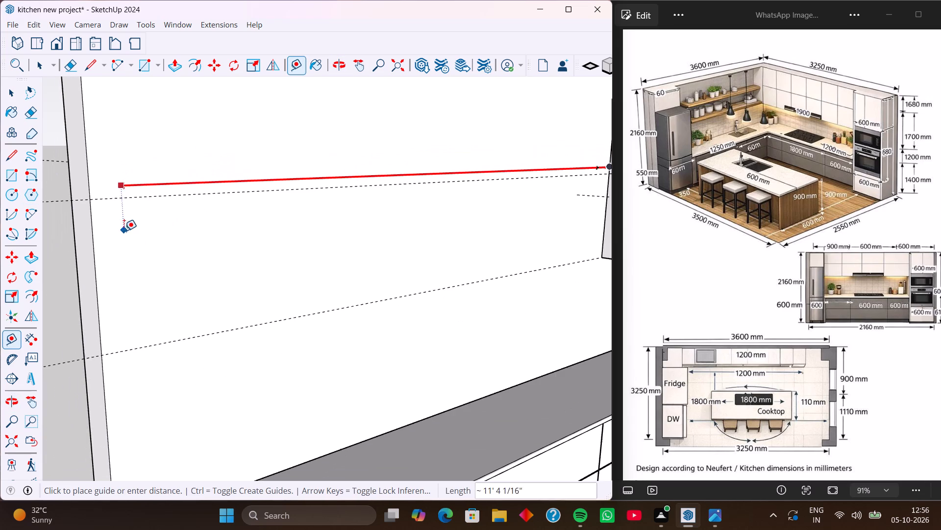
{"action": "left_click", "coordinate": [93, 202]}
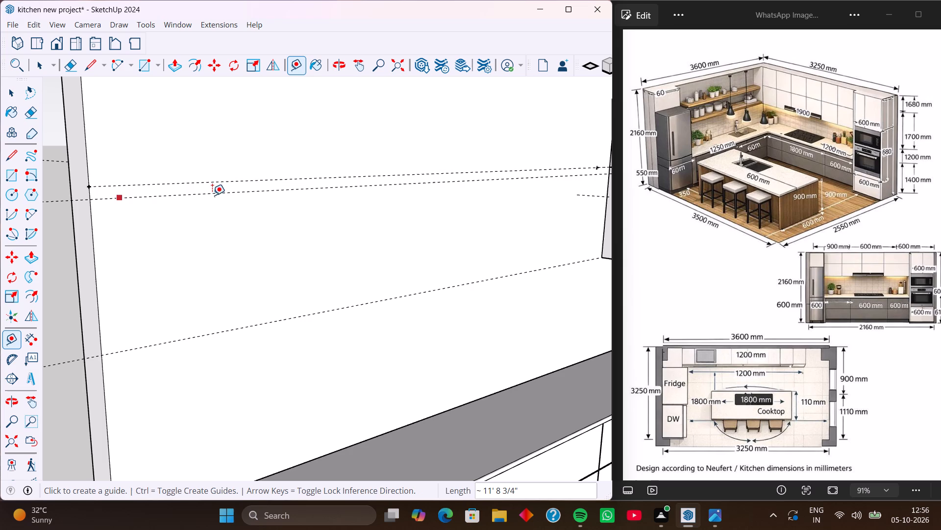
Delete the guide aligned with the bottom of the protruding upper cabinet row.
{"action": "key", "text": "space"}
{"action": "left_click", "coordinate": [171, 196]}
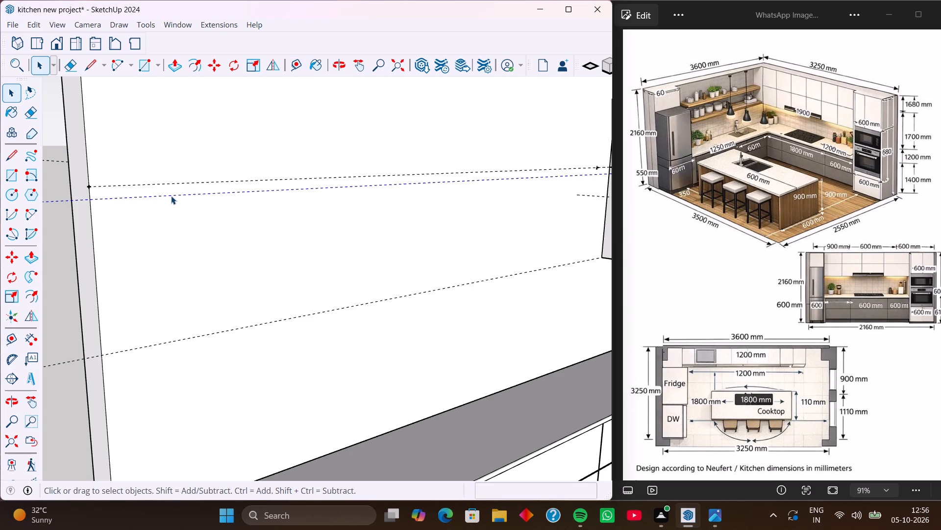
{"action": "key", "text": "Delete"}
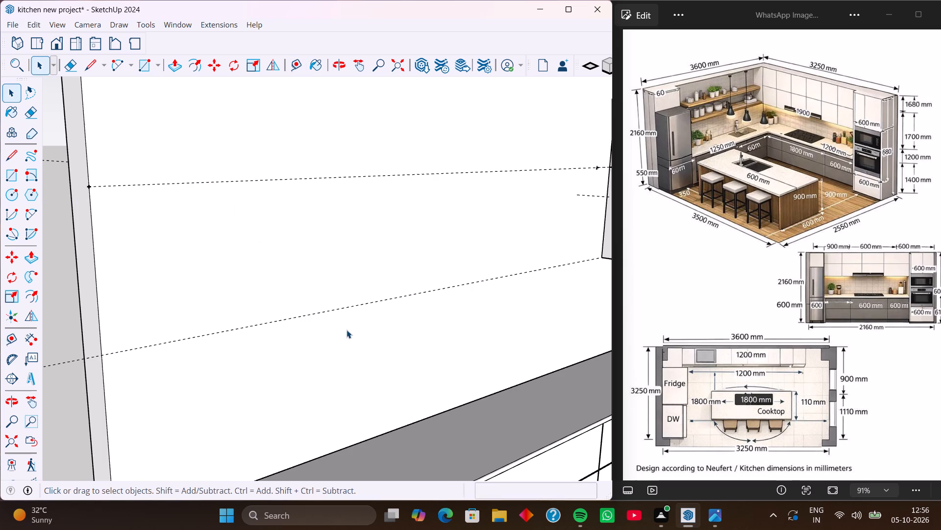
Delete the stray diagonal guide crossing the lower cabinet doors and the short guide at the corner cabinets' joint.
{"action": "middle_click_drag", "start_coordinate": [354, 305], "coordinate": [255, 298]}
{"action": "scroll", "coordinate": [191, 337], "scroll_direction": "down", "scroll_amount": 6}
{"action": "middle_click_drag", "start_coordinate": [331, 329], "coordinate": [298, 336]}
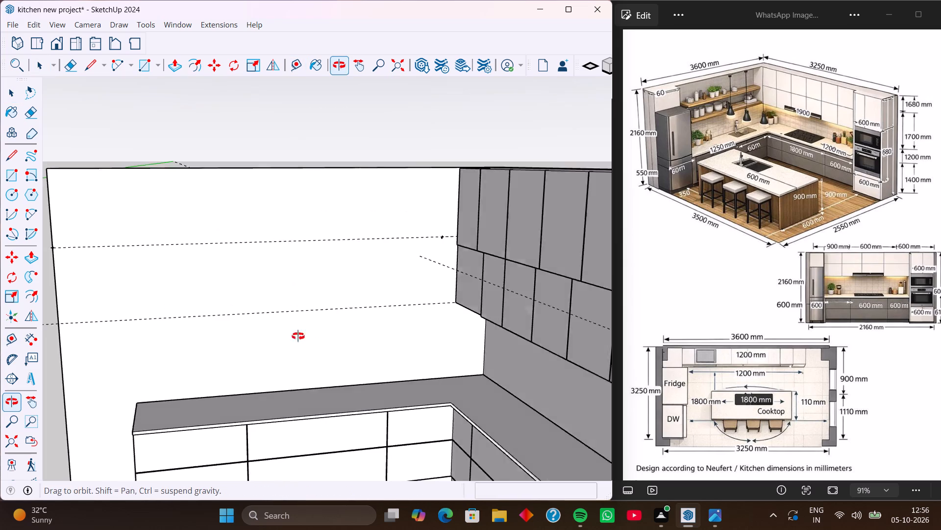
{"action": "middle_click_drag", "start_coordinate": [298, 336], "coordinate": [285, 358]}
{"action": "scroll", "coordinate": [467, 292], "scroll_direction": "up", "scroll_amount": 3}
{"action": "left_click", "coordinate": [443, 297]}
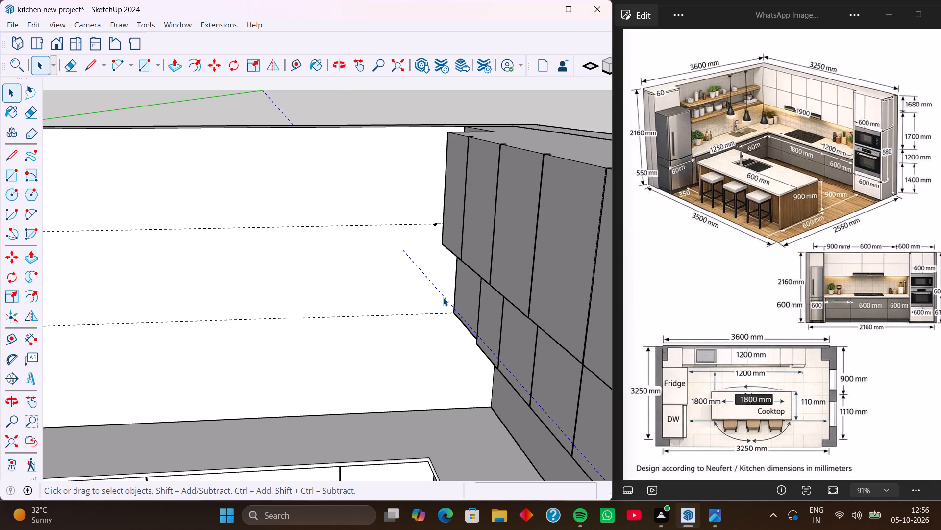
{"action": "key", "text": "Delete"}
{"action": "scroll", "coordinate": [429, 225], "scroll_direction": "up", "scroll_amount": 1}
{"action": "middle_click_drag", "start_coordinate": [428, 251], "coordinate": [478, 266]}
{"action": "scroll", "coordinate": [439, 220], "scroll_direction": "up", "scroll_amount": 2}
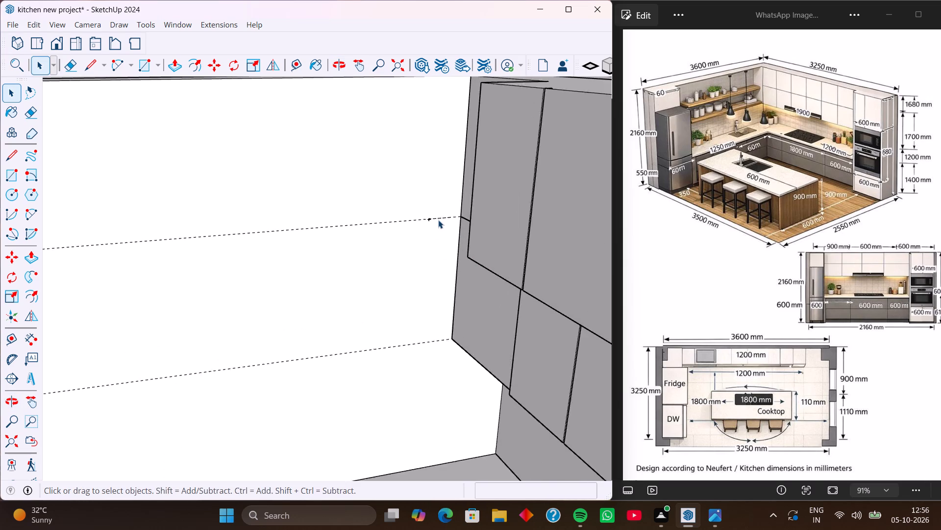
{"action": "scroll", "coordinate": [438, 220], "scroll_direction": "up", "scroll_amount": 4}
{"action": "left_click", "coordinate": [439, 217]}
{"action": "key", "text": "Delete"}
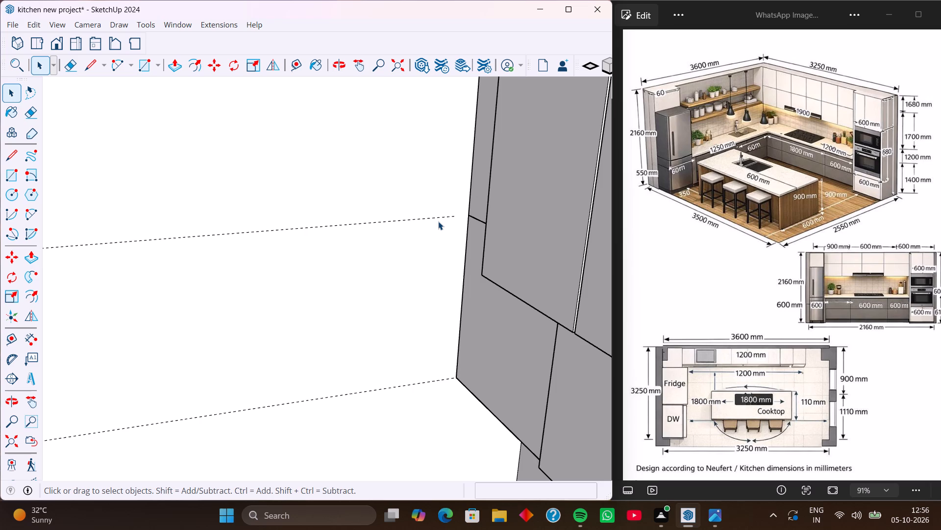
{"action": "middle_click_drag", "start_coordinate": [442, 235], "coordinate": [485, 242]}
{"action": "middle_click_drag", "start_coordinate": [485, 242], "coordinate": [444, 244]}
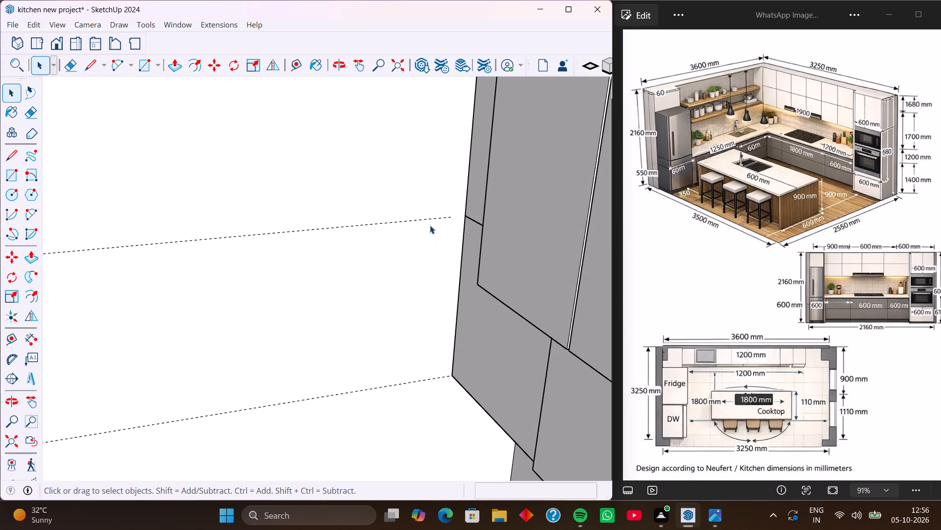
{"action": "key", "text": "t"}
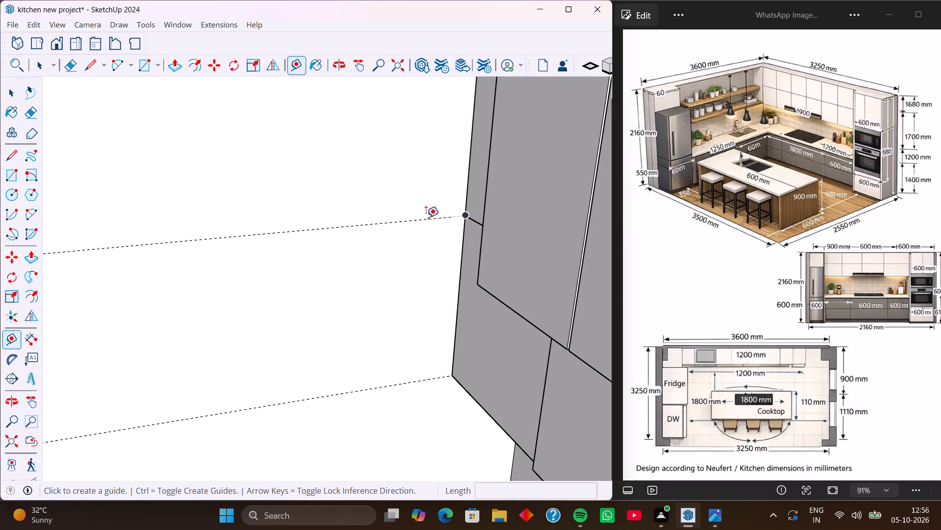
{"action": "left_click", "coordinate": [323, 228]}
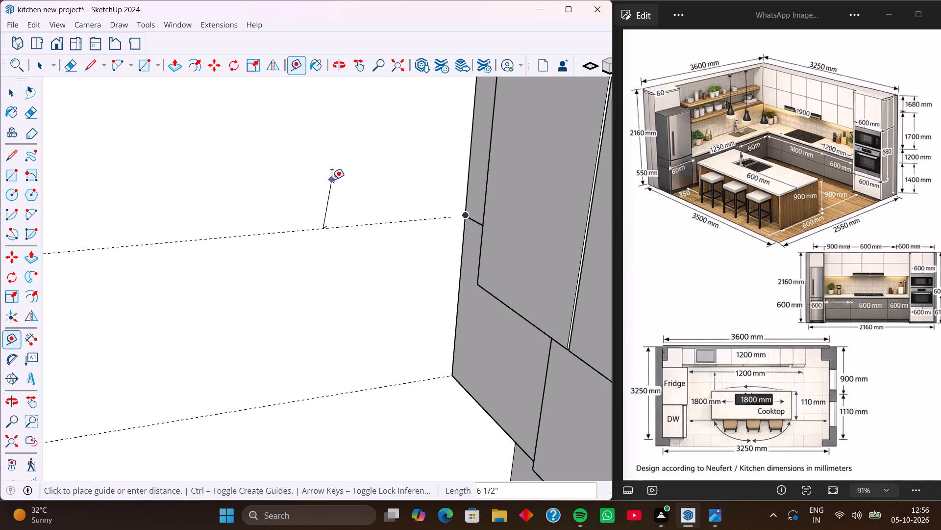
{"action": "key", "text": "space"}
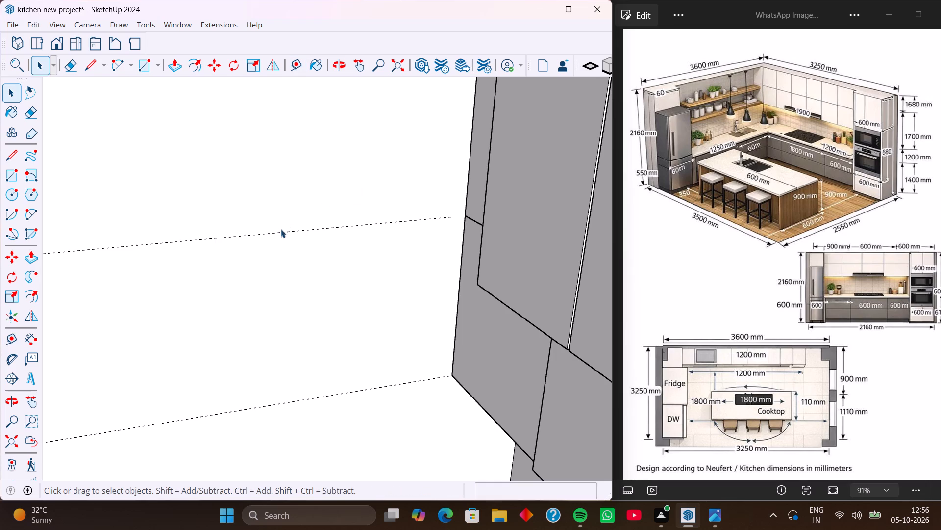
Place a parallel guide 2" above the lower guide on the bare wall.
{"action": "key", "text": "t"}
{"action": "scroll", "coordinate": [361, 233], "scroll_direction": "down", "scroll_amount": 5}
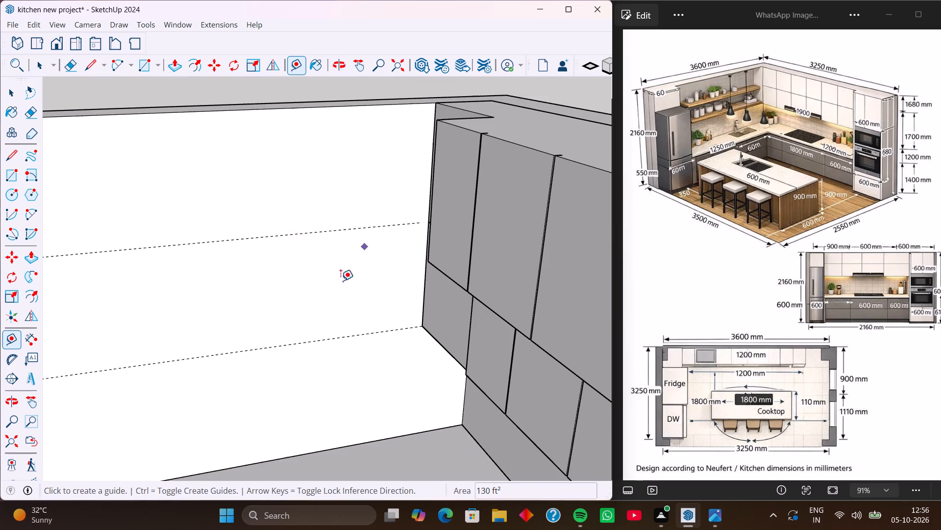
{"action": "left_click", "coordinate": [298, 344]}
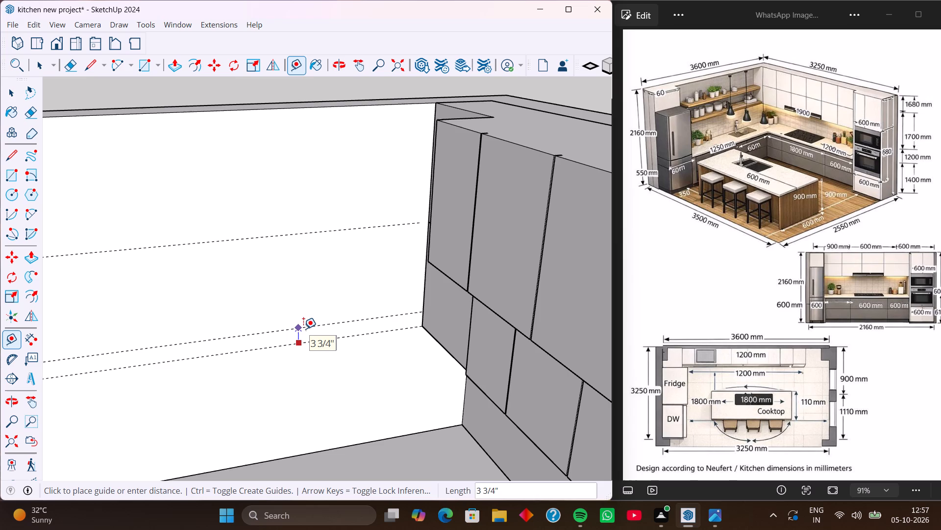
{"action": "key", "text": "3"}
{"action": "key", "text": "Return"}
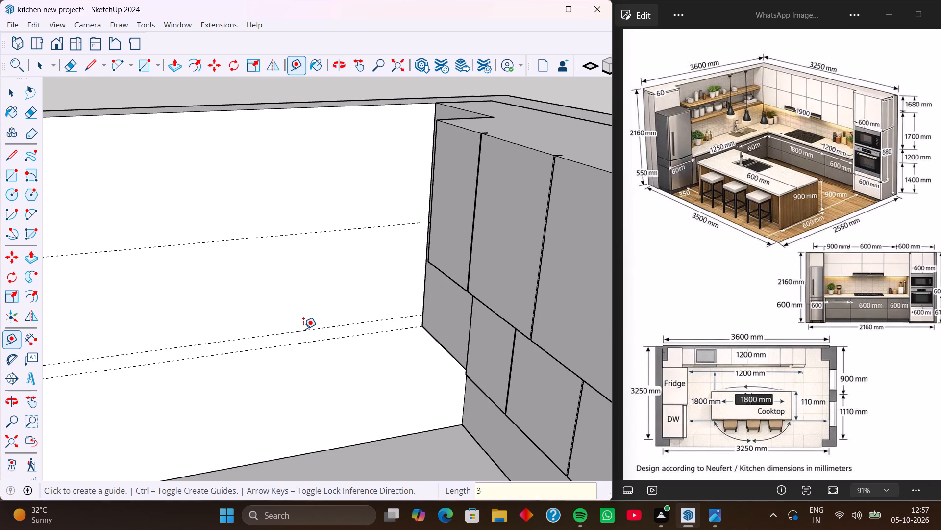
{"action": "key", "text": "2"}
{"action": "key", "text": "Return"}
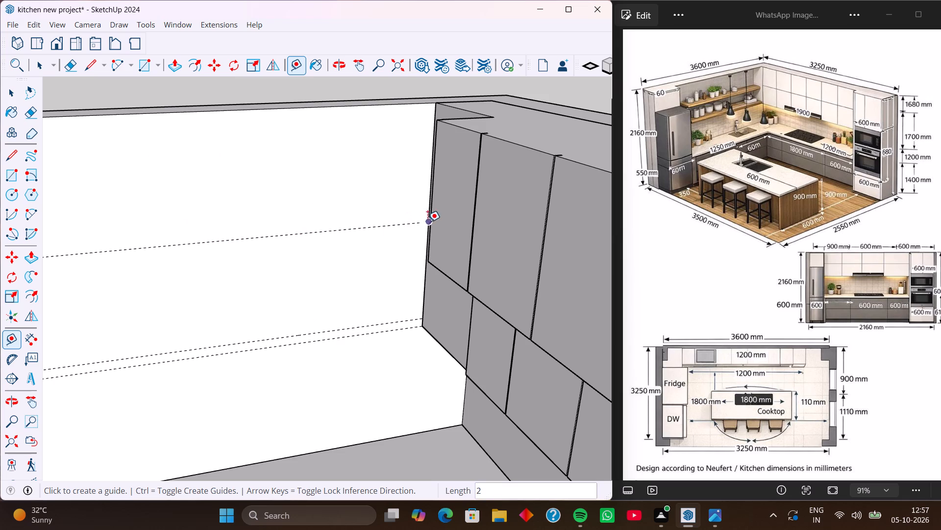
Delete the upper guide running across the bare wall from the corner cabinets' joint.
{"action": "scroll", "coordinate": [322, 205], "scroll_direction": "down", "scroll_amount": 11}
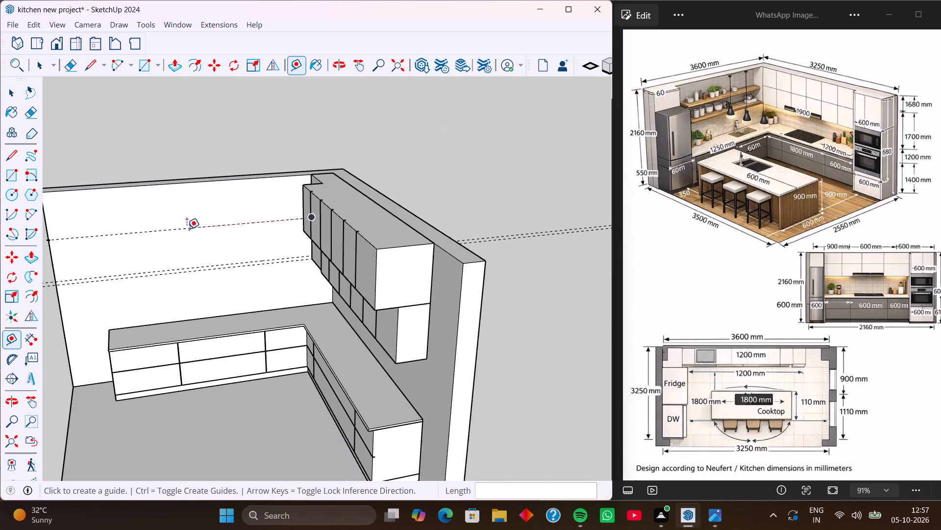
{"action": "scroll", "coordinate": [140, 228], "scroll_direction": "down", "scroll_amount": 4}
{"action": "middle_click_drag", "start_coordinate": [118, 226], "coordinate": [204, 236]}
{"action": "scroll", "coordinate": [155, 247], "scroll_direction": "up", "scroll_amount": 10}
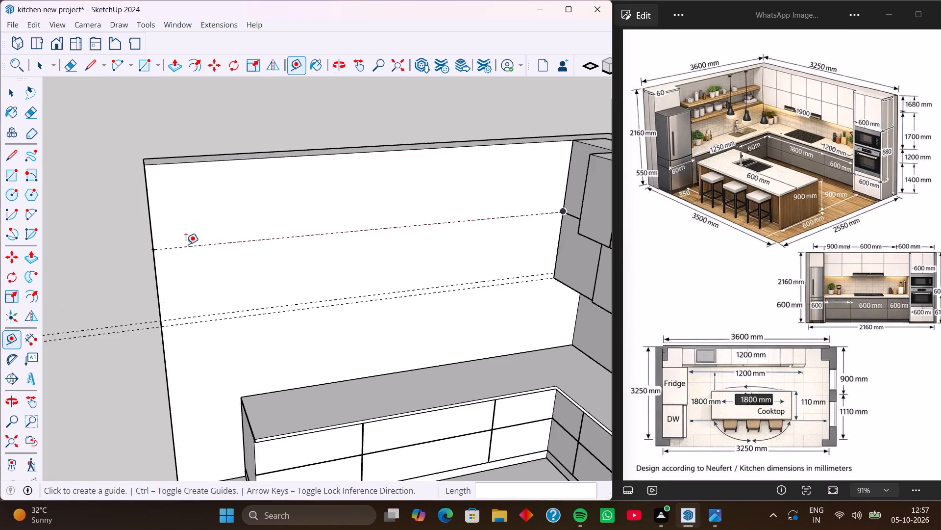
{"action": "scroll", "coordinate": [186, 244], "scroll_direction": "up", "scroll_amount": 11}
{"action": "left_click", "coordinate": [184, 252]}
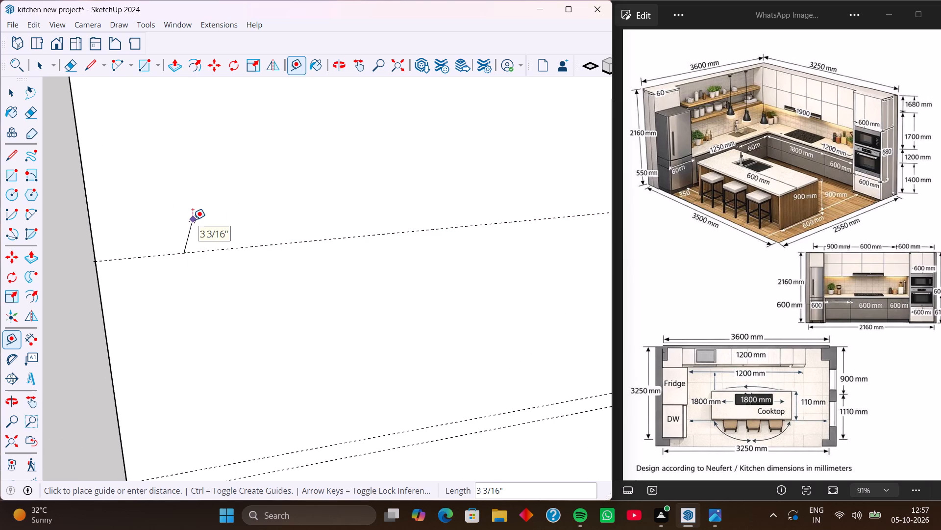
{"action": "key", "text": "space"}
{"action": "left_click", "coordinate": [205, 250]}
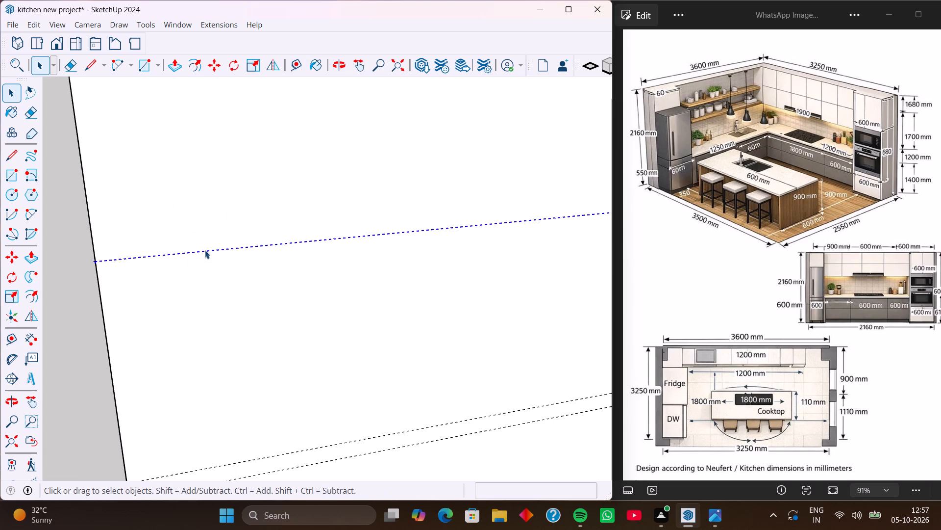
{"action": "key", "text": "Delete"}
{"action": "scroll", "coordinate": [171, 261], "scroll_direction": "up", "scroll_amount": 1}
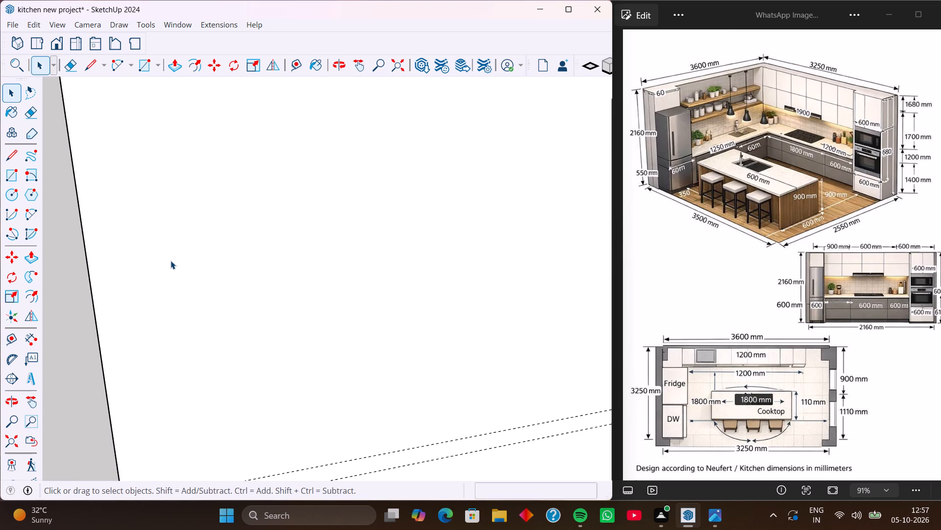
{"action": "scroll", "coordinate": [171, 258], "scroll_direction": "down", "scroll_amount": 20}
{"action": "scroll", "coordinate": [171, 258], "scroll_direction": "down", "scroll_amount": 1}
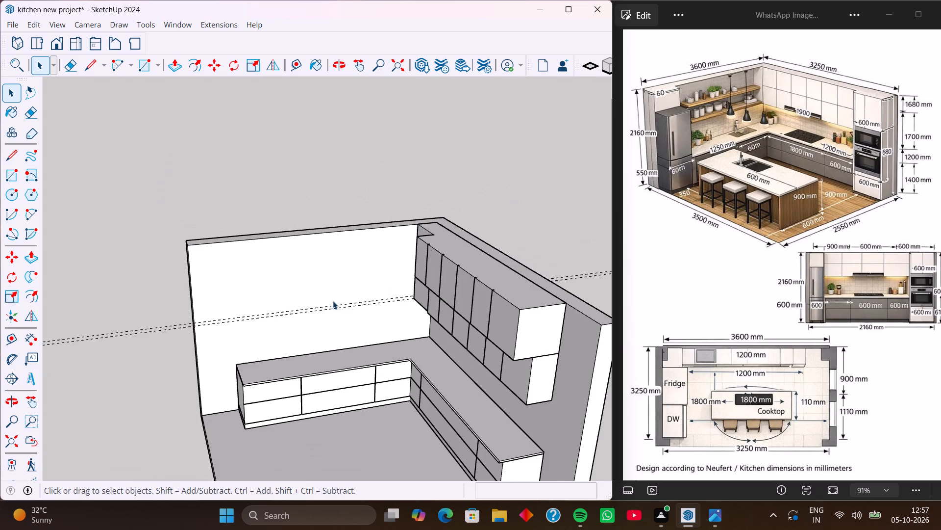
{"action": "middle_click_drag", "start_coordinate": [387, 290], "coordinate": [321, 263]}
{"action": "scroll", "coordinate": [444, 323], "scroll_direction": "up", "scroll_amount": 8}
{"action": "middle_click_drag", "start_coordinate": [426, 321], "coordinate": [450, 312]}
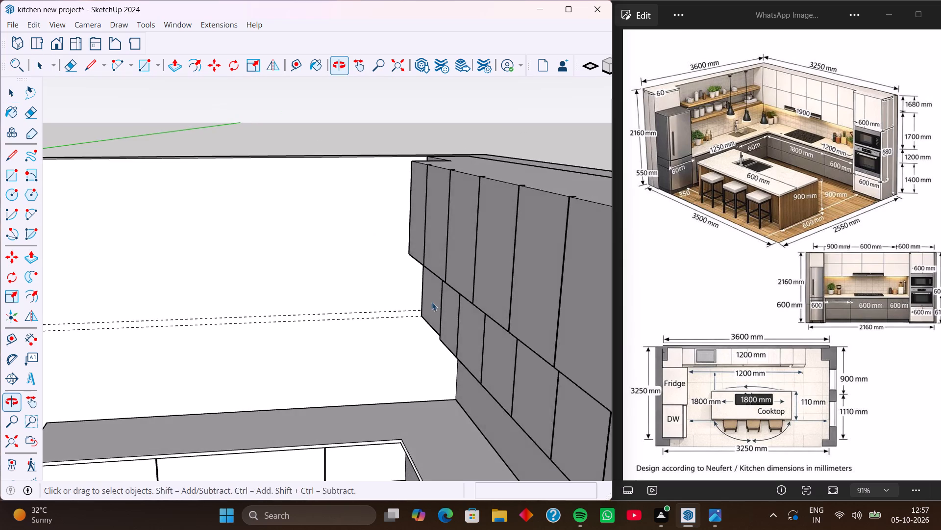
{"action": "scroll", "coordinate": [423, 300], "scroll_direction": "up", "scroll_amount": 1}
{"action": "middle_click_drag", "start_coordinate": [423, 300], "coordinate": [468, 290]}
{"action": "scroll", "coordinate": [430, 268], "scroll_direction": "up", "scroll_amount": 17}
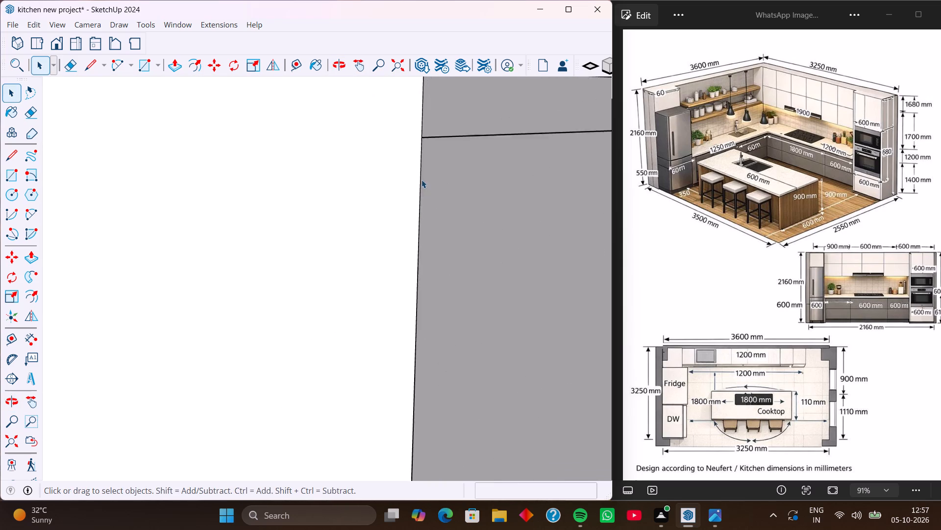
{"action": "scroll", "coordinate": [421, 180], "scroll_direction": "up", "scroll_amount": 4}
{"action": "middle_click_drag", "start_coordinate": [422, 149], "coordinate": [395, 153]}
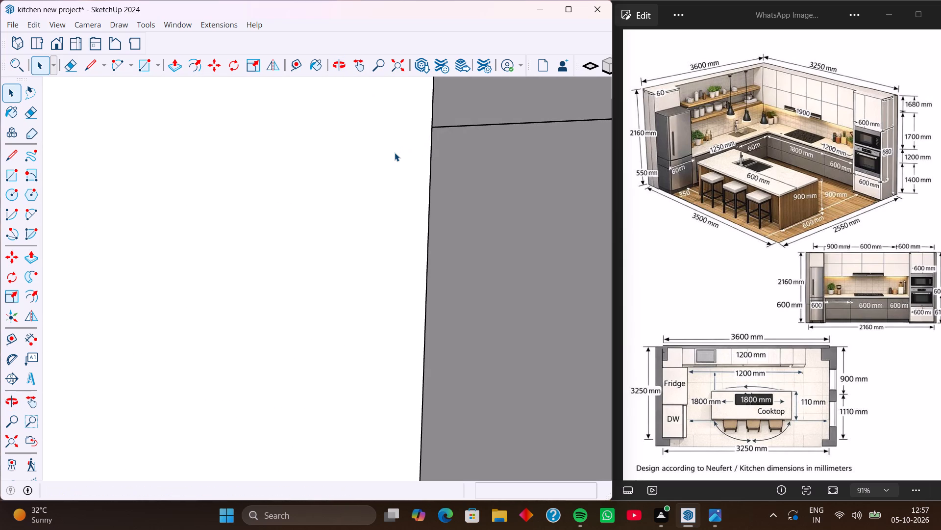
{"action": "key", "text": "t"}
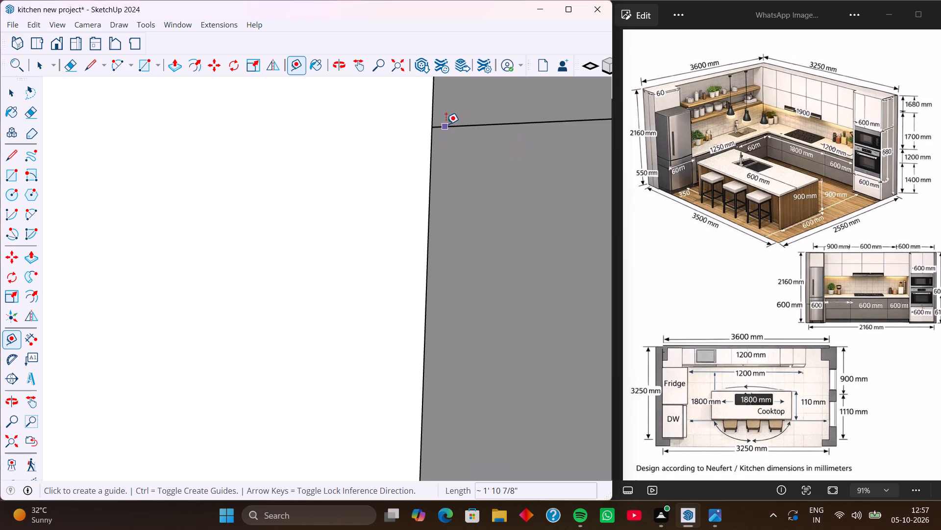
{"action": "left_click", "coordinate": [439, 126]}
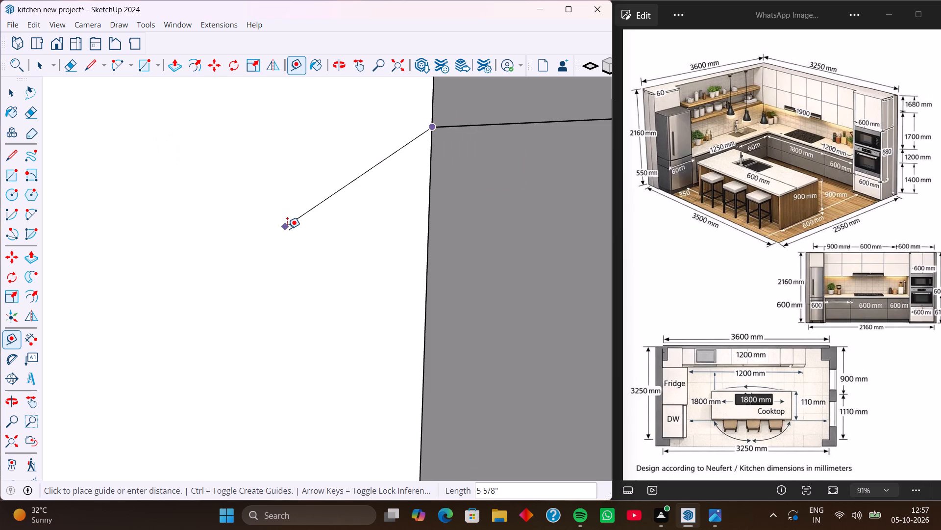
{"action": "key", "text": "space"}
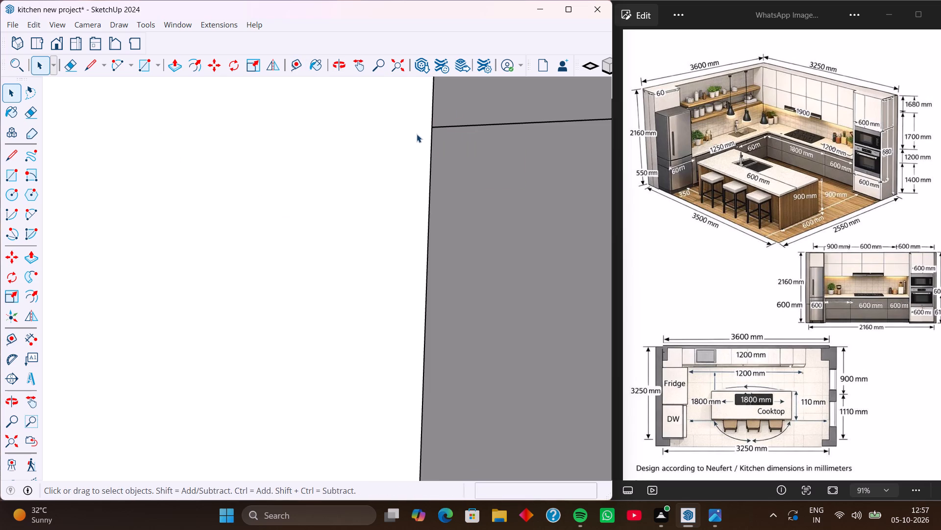
Draw a line about 5 11/16" long on the bare wall, along the red axis from the corner cabinets' joint.
{"action": "key", "text": "l"}
{"action": "left_click", "coordinate": [433, 128]}
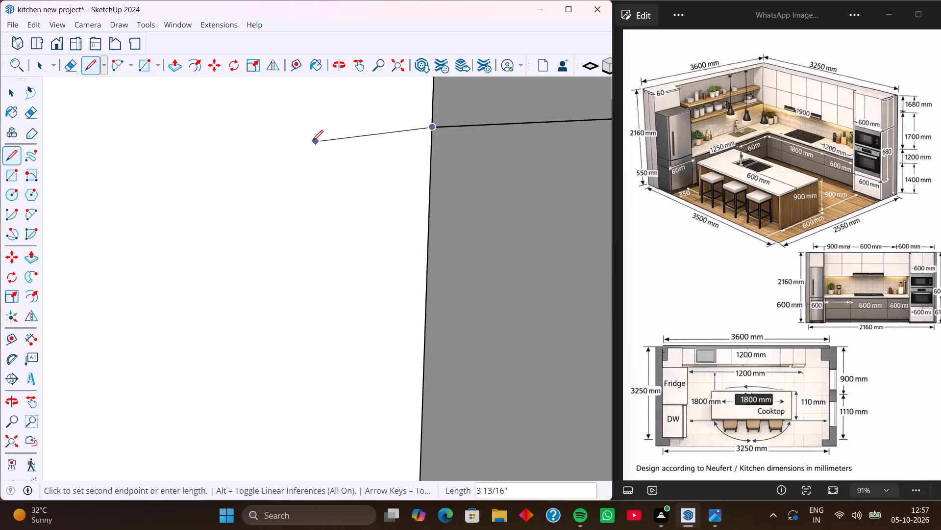
{"action": "key", "text": "Right"}
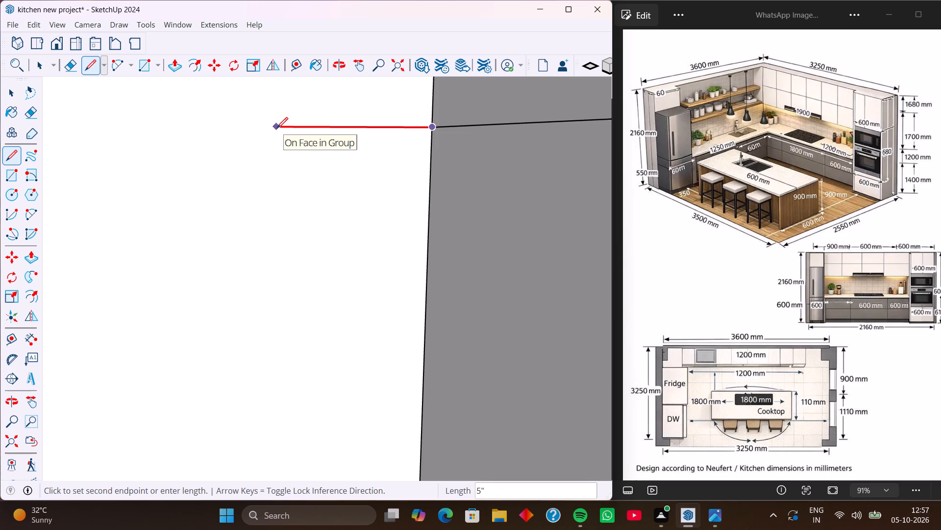
{"action": "left_click", "coordinate": [255, 128]}
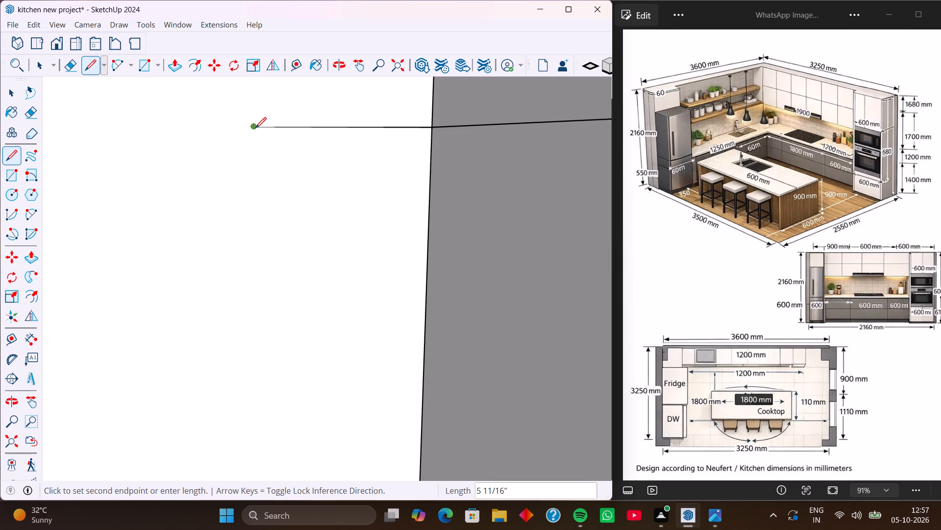
{"action": "key", "text": "space"}
Place a guide in line with the short edge, running along the bare wall at the cabinet joint's height.
{"action": "key", "text": "t"}
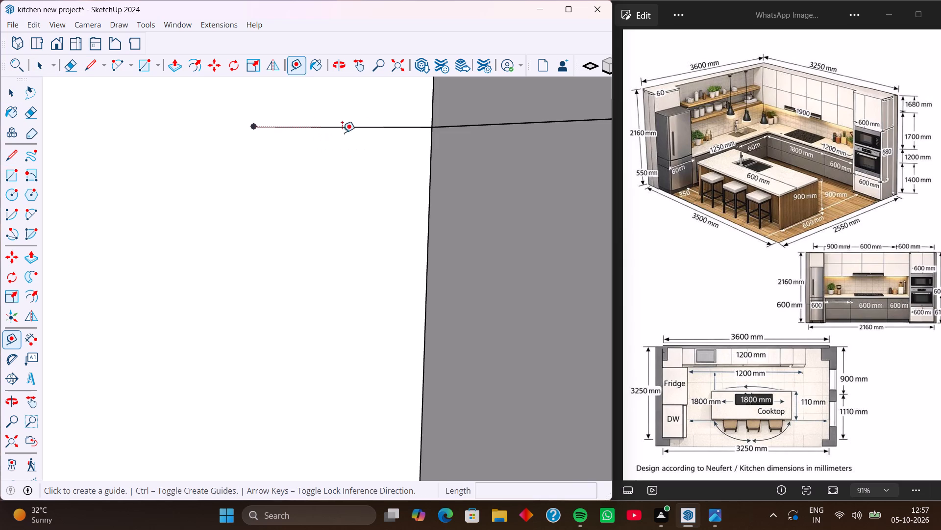
{"action": "left_click", "coordinate": [394, 124]}
{"action": "left_click", "coordinate": [334, 129]}
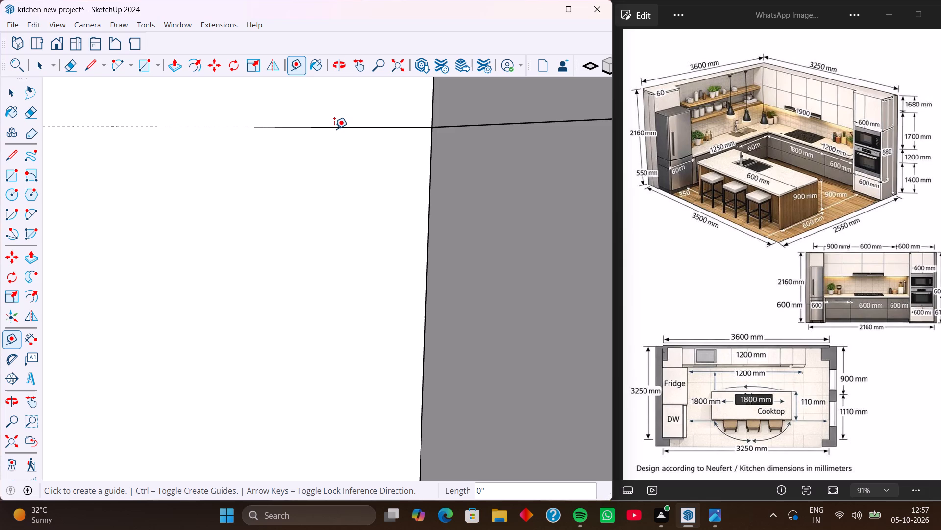
Place a parallel guide 2" above the upper guide on the bare wall.
{"action": "scroll", "coordinate": [339, 146], "scroll_direction": "down", "scroll_amount": 7}
{"action": "scroll", "coordinate": [294, 204], "scroll_direction": "down", "scroll_amount": 13}
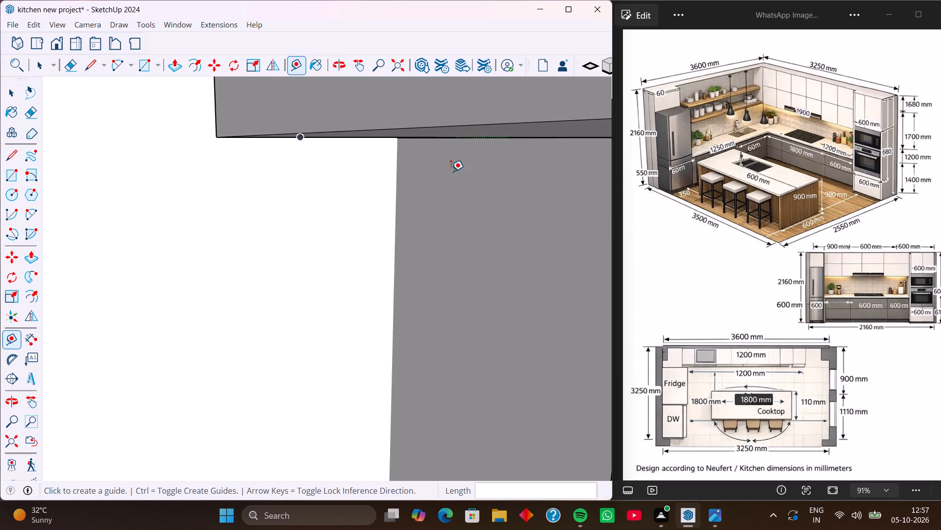
{"action": "scroll", "coordinate": [451, 171], "scroll_direction": "down", "scroll_amount": 7}
{"action": "middle_click_drag", "start_coordinate": [374, 235], "coordinate": [316, 245]}
{"action": "middle_click_drag", "start_coordinate": [336, 245], "coordinate": [413, 245]}
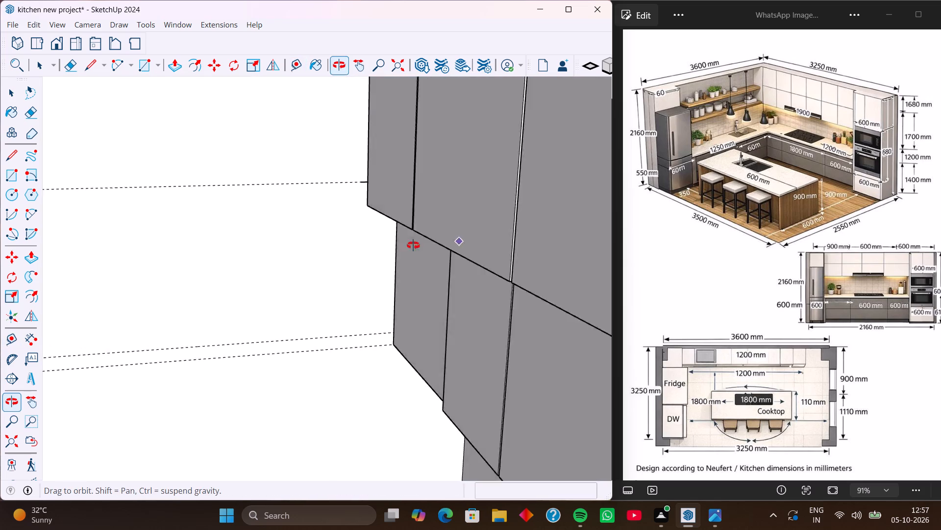
{"action": "middle_click_drag", "start_coordinate": [413, 245], "coordinate": [418, 245]}
{"action": "scroll", "coordinate": [325, 235], "scroll_direction": "down", "scroll_amount": 4}
{"action": "middle_click_drag", "start_coordinate": [295, 232], "coordinate": [481, 241], "text": "shift"}
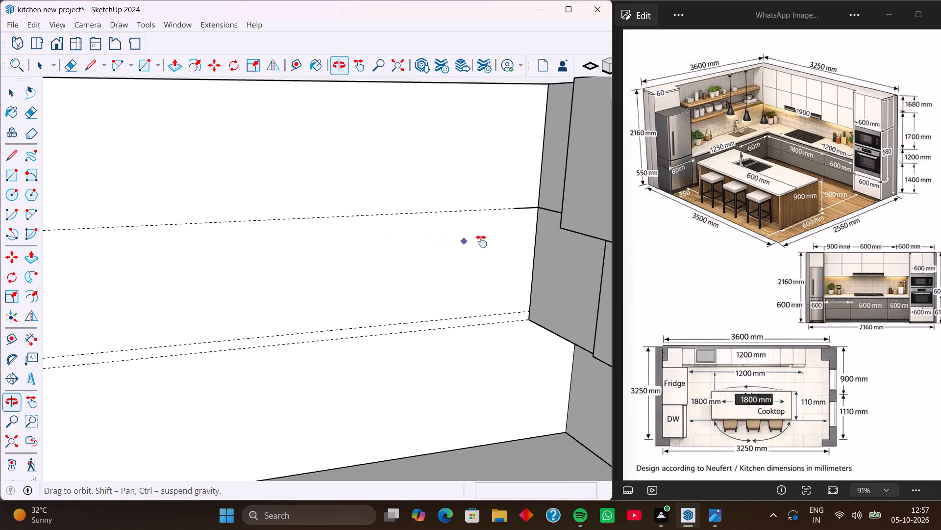
{"action": "middle_click_drag", "start_coordinate": [481, 241], "coordinate": [494, 241], "text": "shift"}
{"action": "middle_click_drag", "start_coordinate": [477, 236], "coordinate": [425, 234]}
{"action": "middle_click_drag", "start_coordinate": [402, 233], "coordinate": [377, 238]}
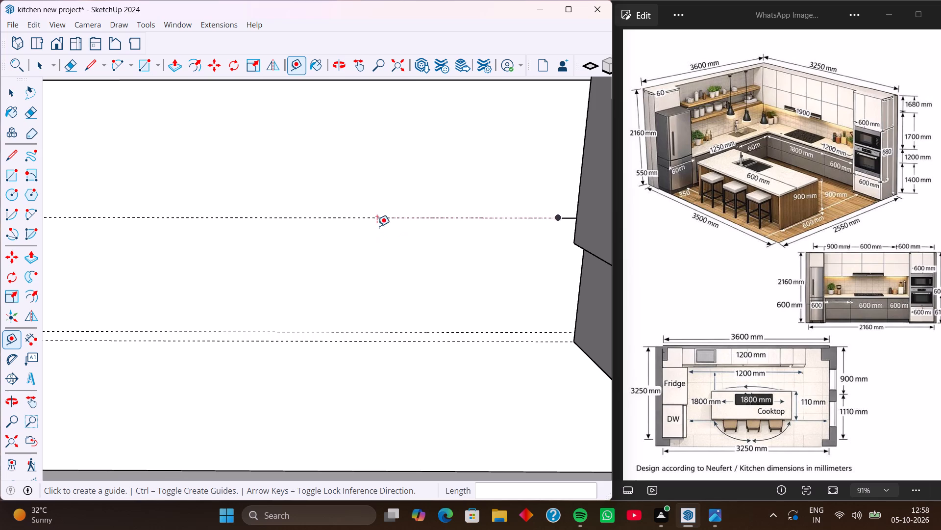
{"action": "left_click", "coordinate": [363, 218]}
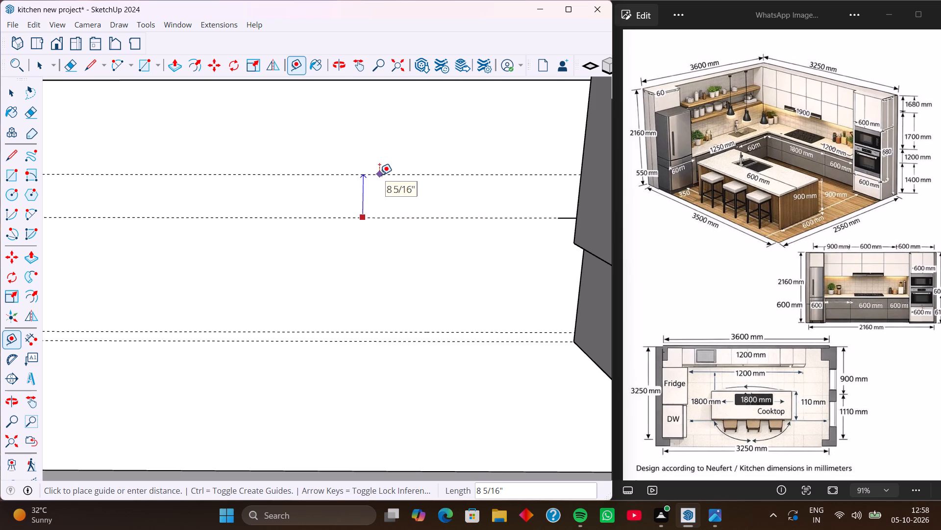
{"action": "key", "text": "2"}
{"action": "key", "text": "Return"}
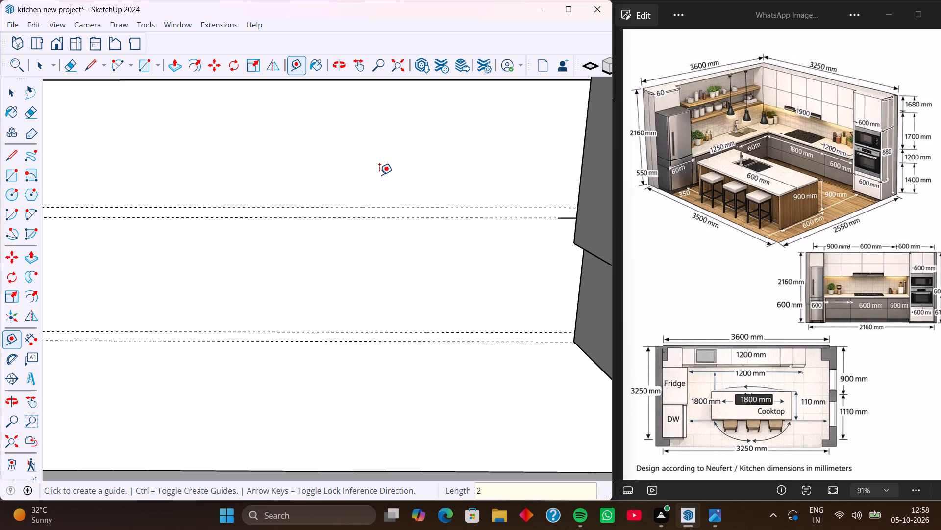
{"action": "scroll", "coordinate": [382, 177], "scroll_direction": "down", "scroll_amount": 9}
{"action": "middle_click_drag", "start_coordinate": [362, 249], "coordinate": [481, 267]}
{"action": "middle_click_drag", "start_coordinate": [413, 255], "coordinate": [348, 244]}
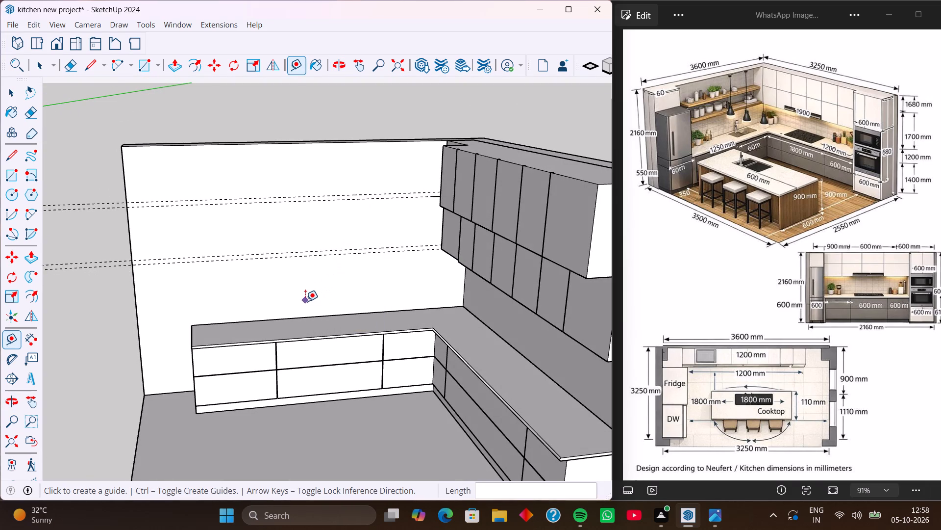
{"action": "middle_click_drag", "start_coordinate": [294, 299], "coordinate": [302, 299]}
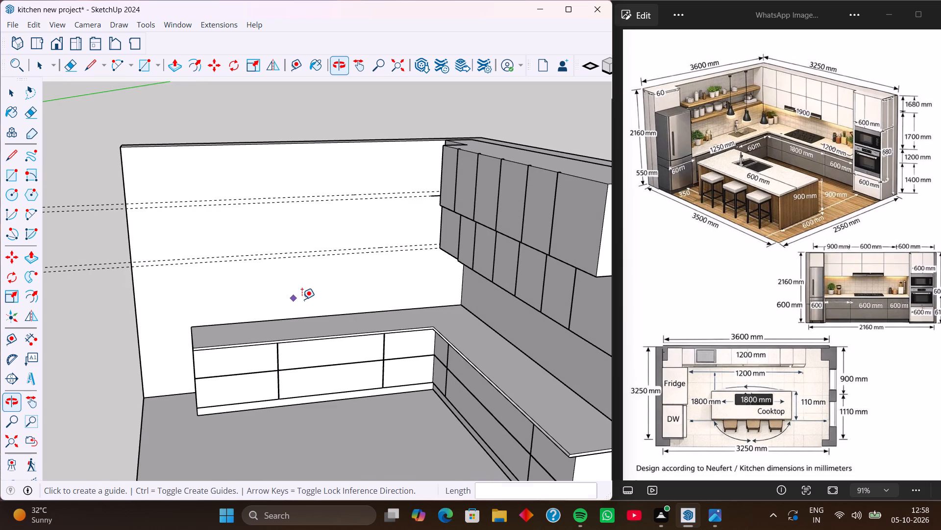